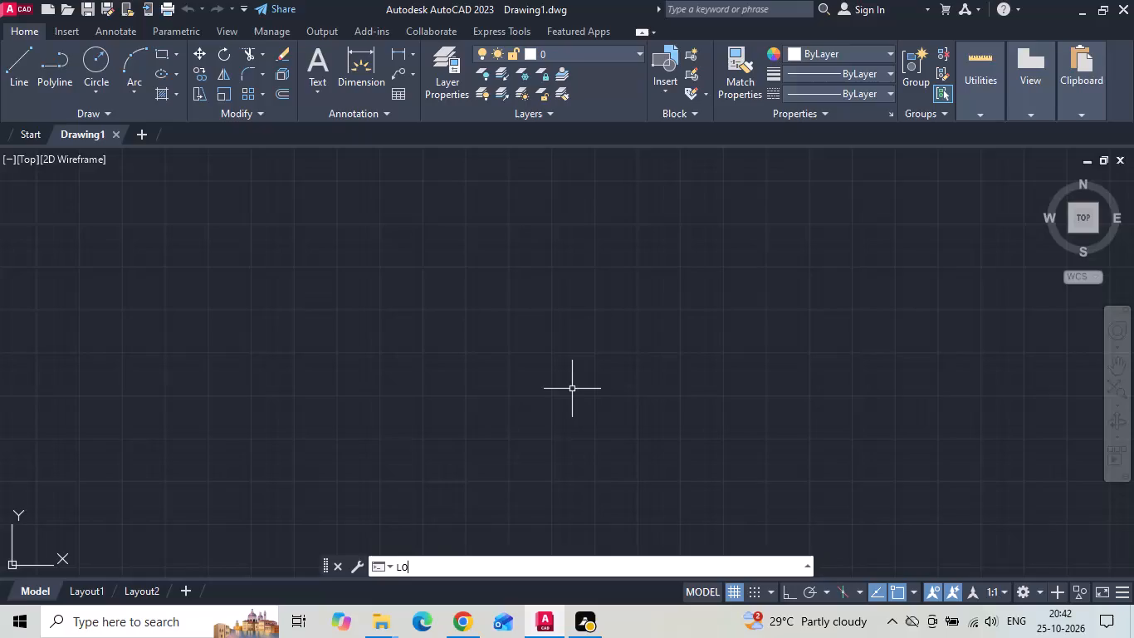
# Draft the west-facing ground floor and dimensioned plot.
# Turn on command log file recording for the drawing with LOGFILEON.
pyautogui.write('GFIL')
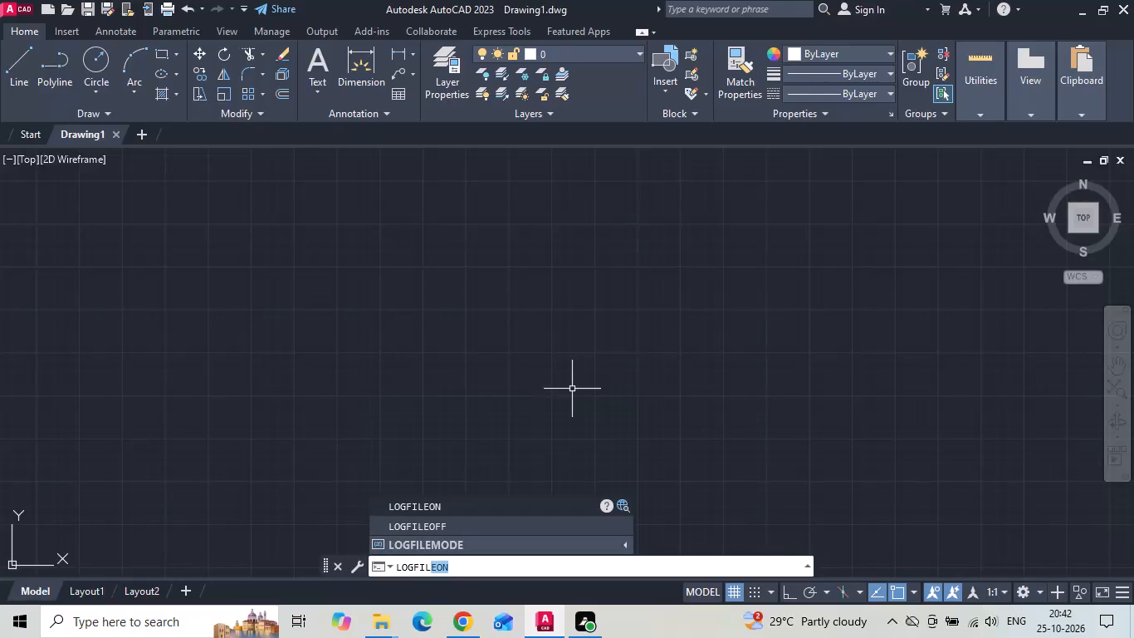
pyautogui.press('e')
pyautogui.write('ON')
pyautogui.press('Return')
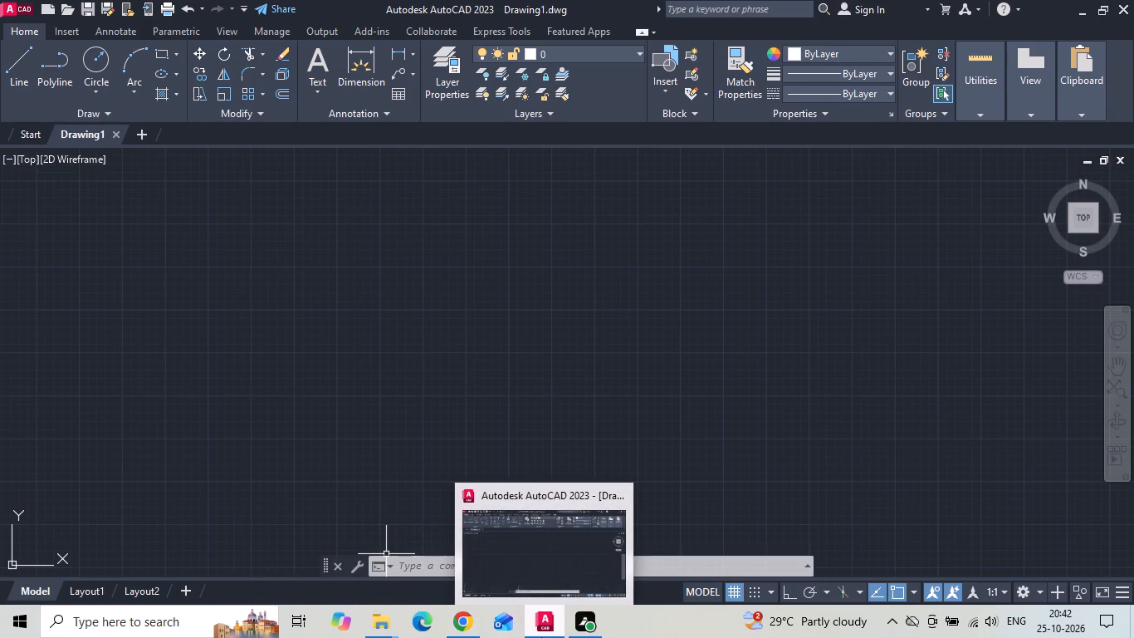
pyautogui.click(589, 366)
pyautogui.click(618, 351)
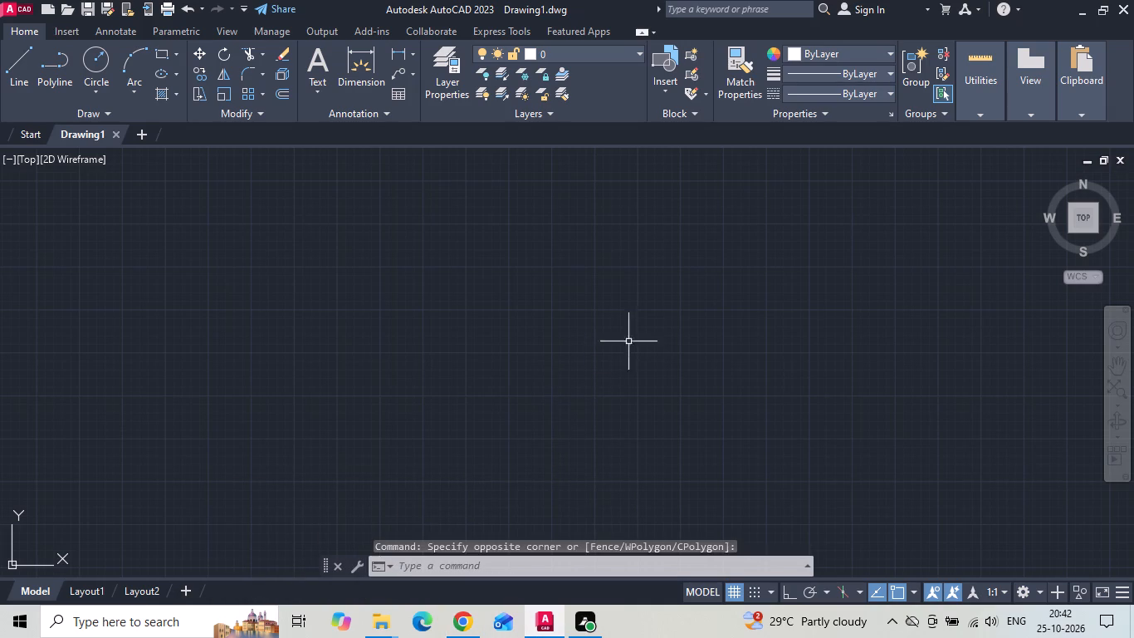
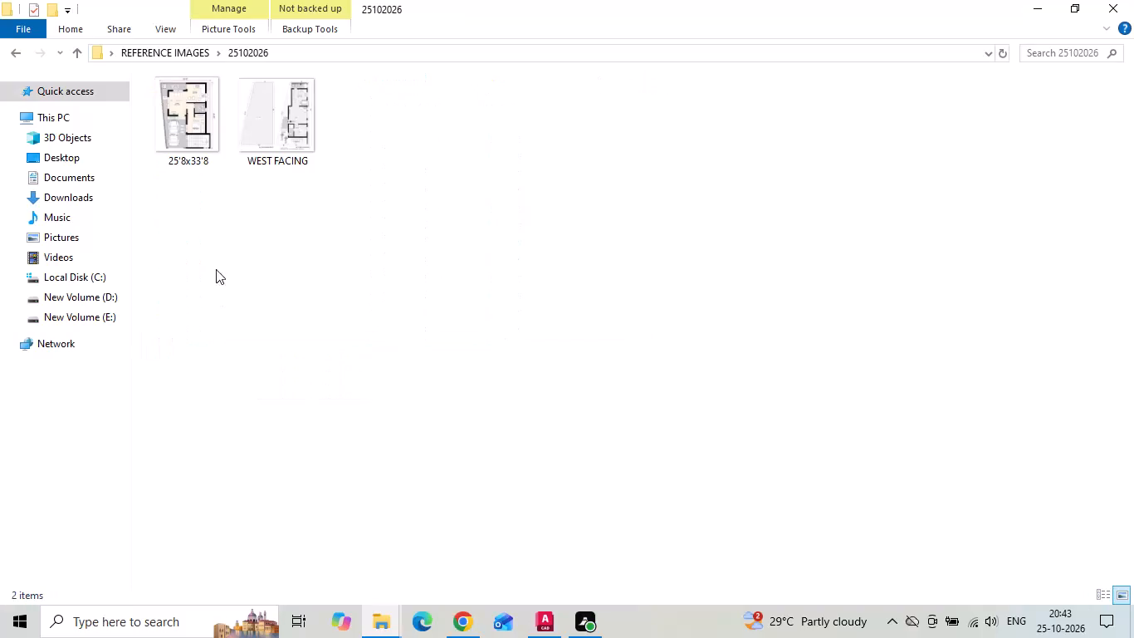
# Copy the WEST FACING image file from the 25102026 reference images folder.
pyautogui.rightClick(278, 100)
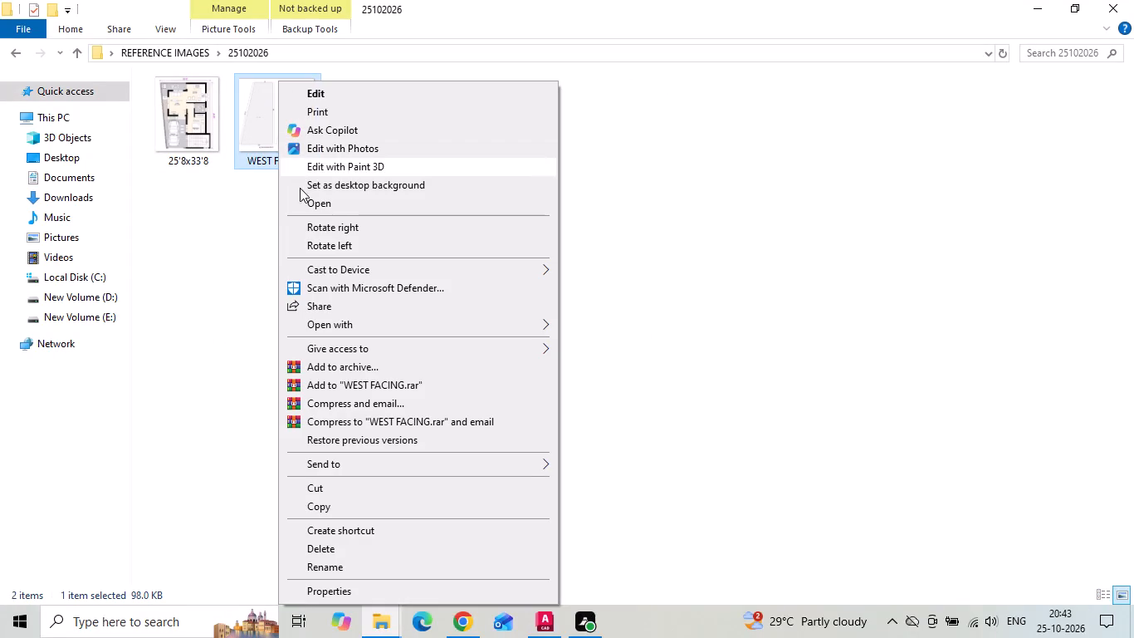
pyautogui.click(315, 508)
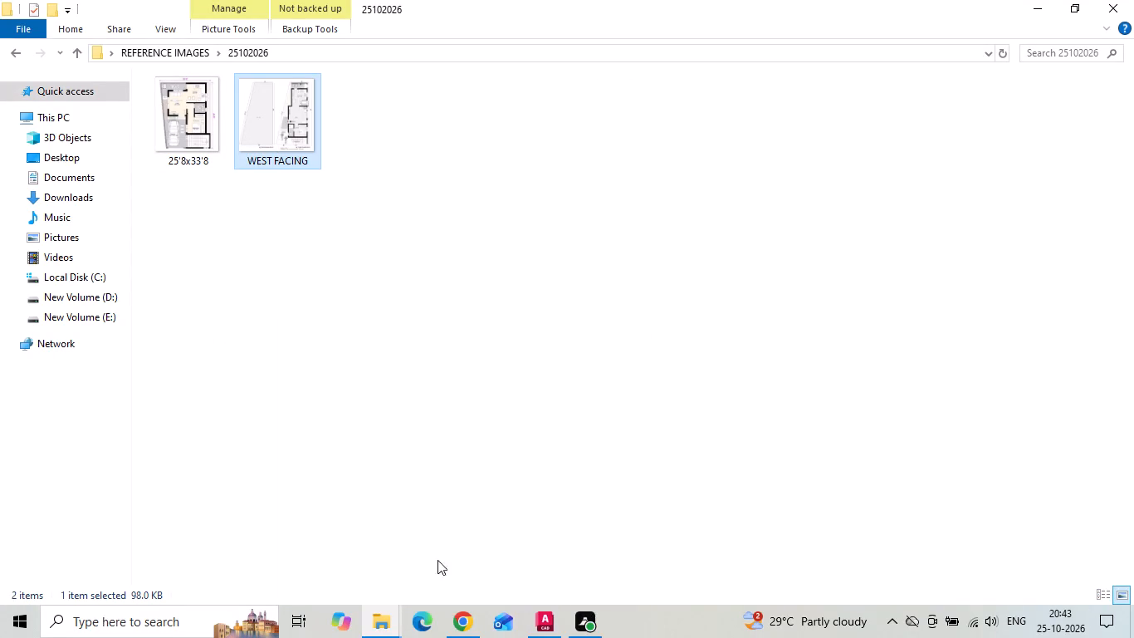
# Switch to AutoCAD and turn on command log recording for Drawing1 with LOGFILEON.
pyautogui.click(547, 621)
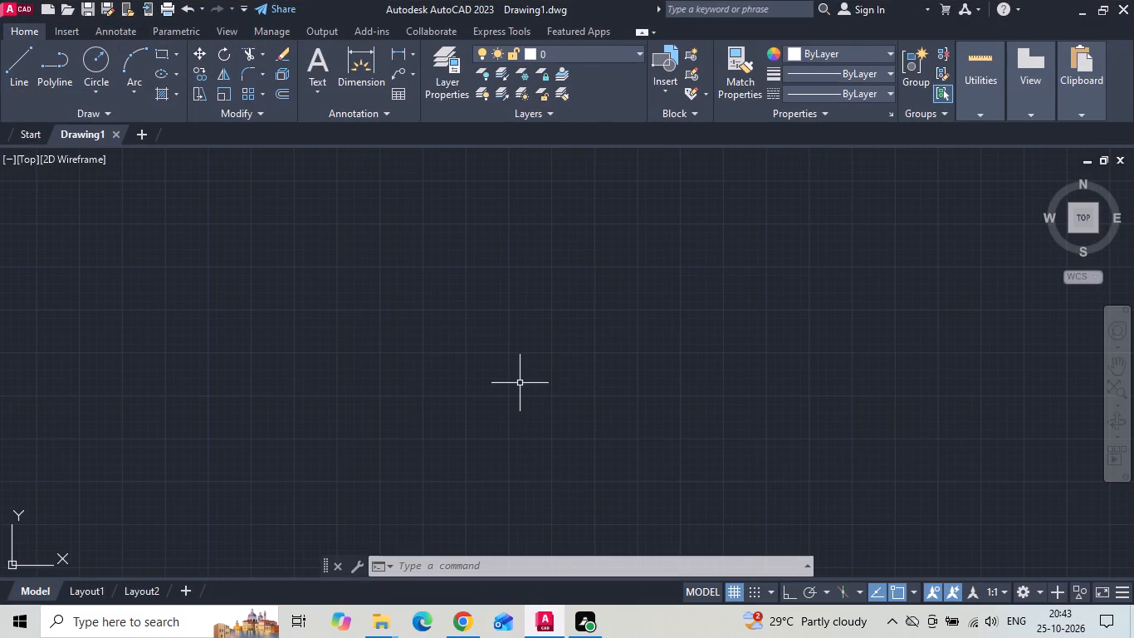
pyautogui.write('LO')
pyautogui.press('f')
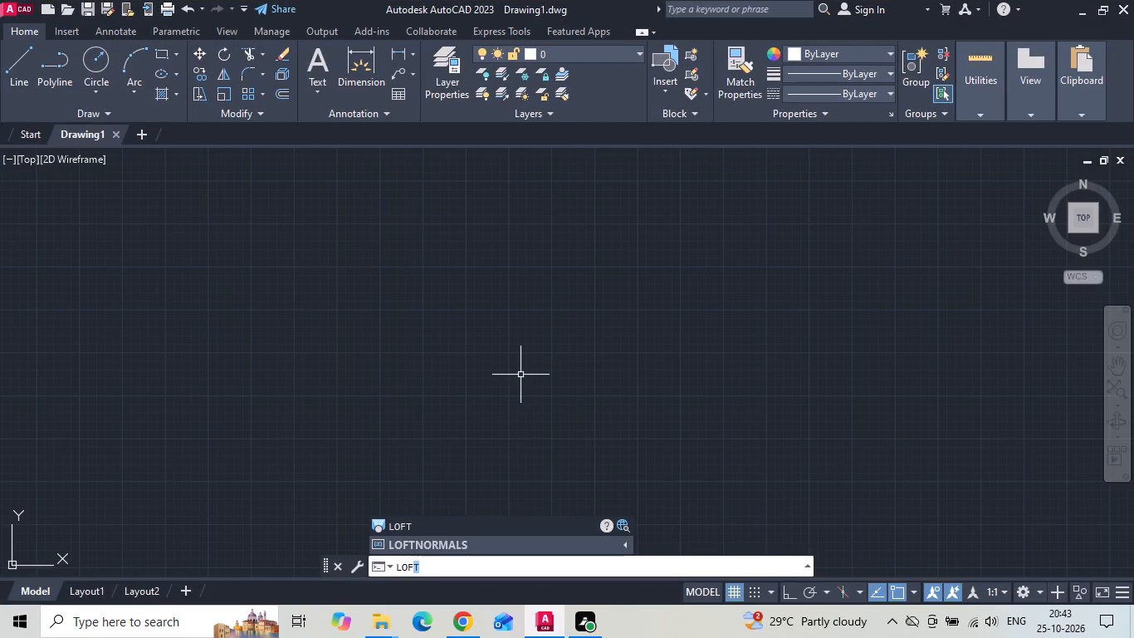
pyautogui.press('BackSpace')
pyautogui.press('BackSpace')
pyautogui.write('GFILE')
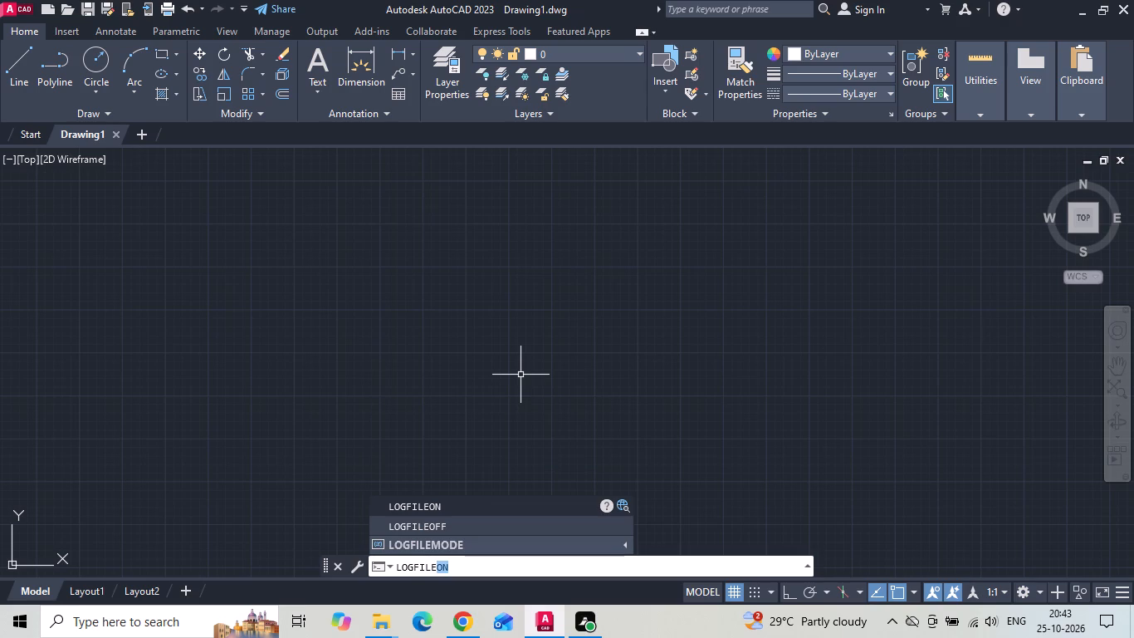
pyautogui.write('ON')
pyautogui.press('Return')
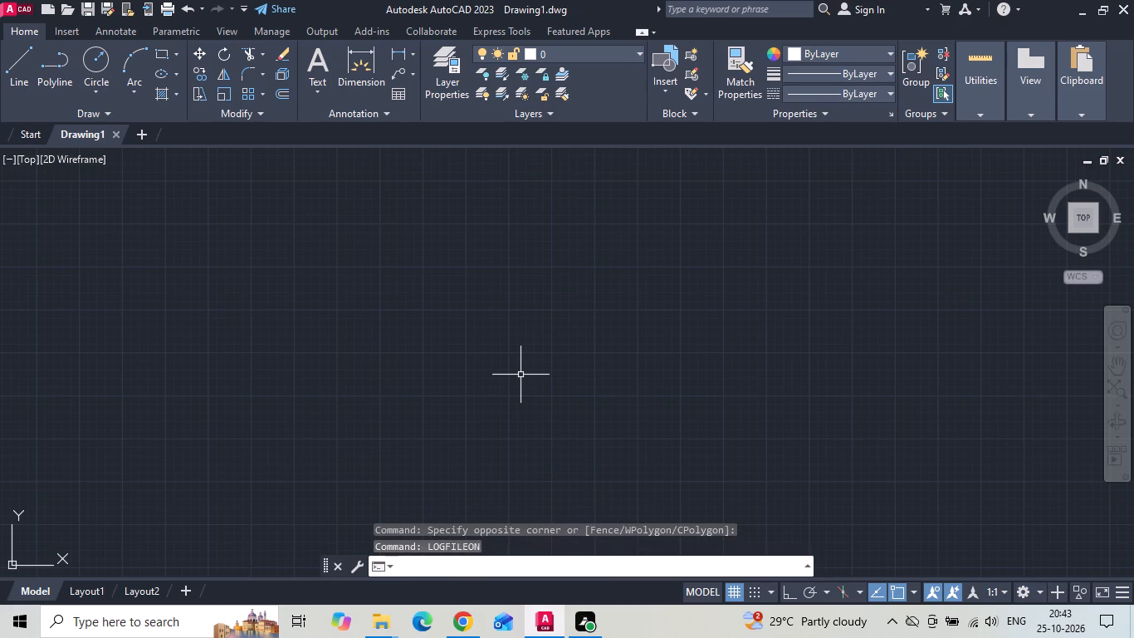
# Paste the copied WEST FACING plan image into the empty drawing, scaling it freehand with a rotation angle of 0.
pyautogui.hotkey('ctrl', 'v')
pyautogui.click(369, 449)
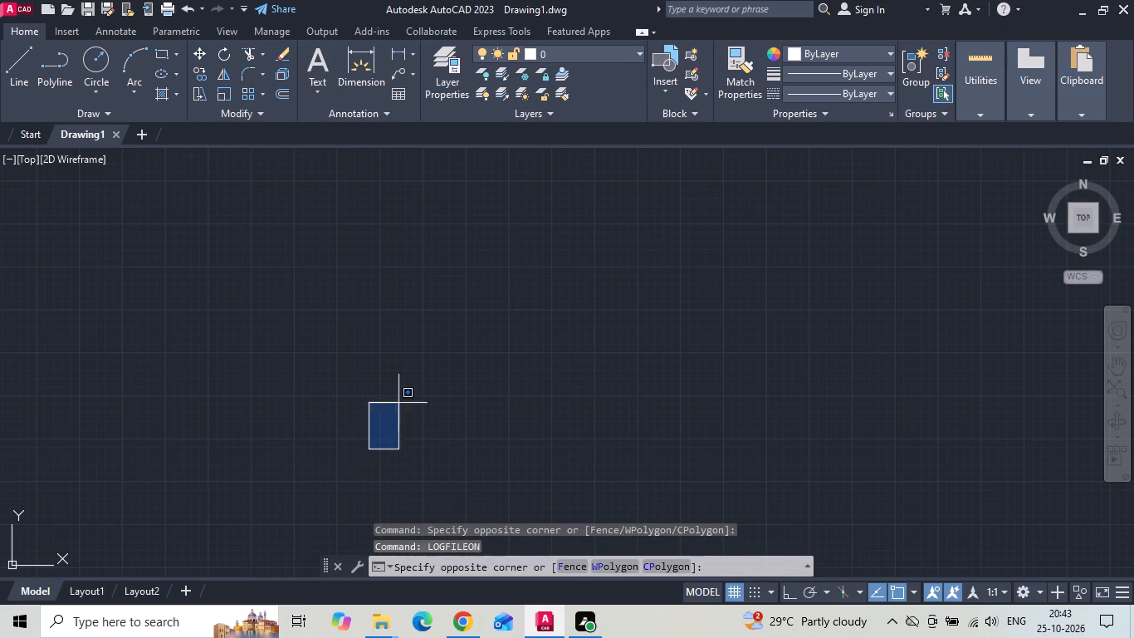
pyautogui.click(479, 288)
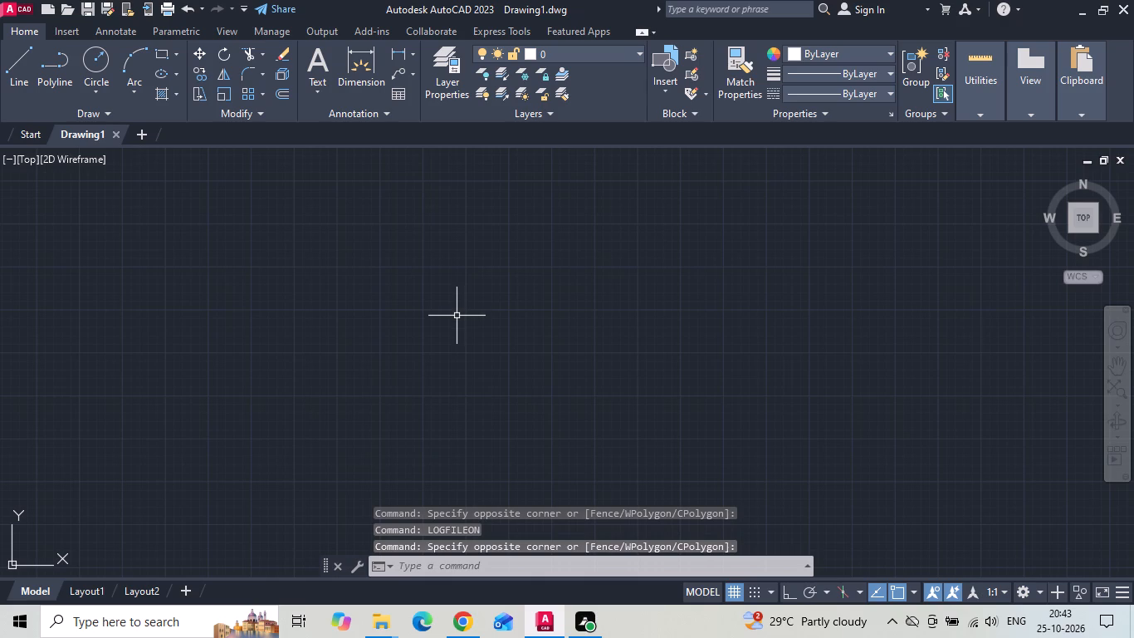
pyautogui.hotkey('ctrl', 'v')
pyautogui.click(404, 386)
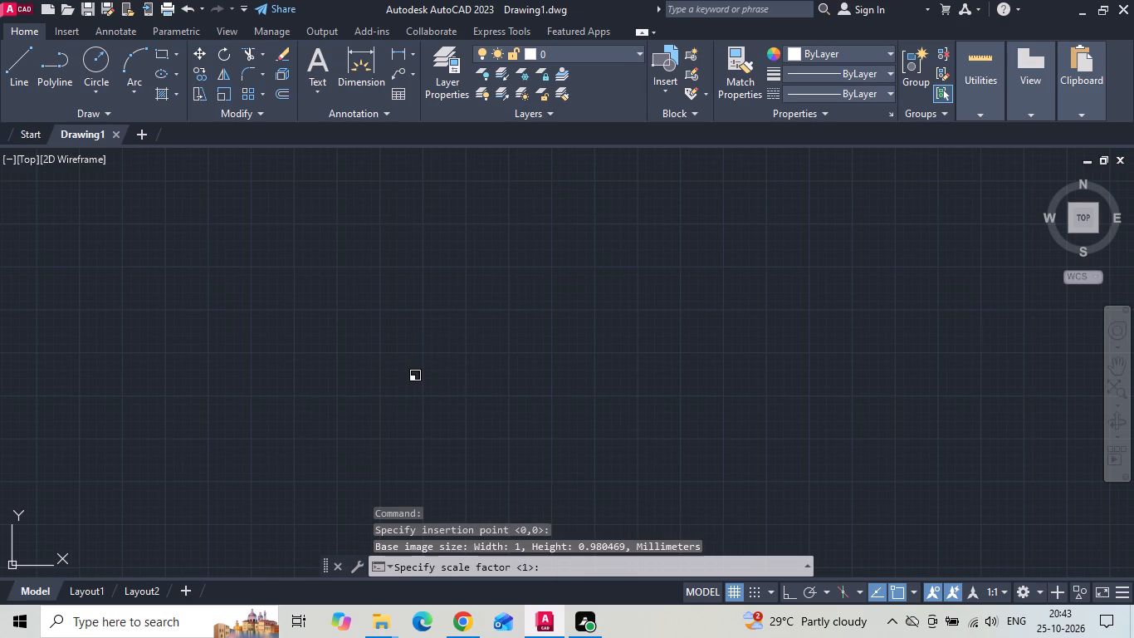
pyautogui.click(468, 290)
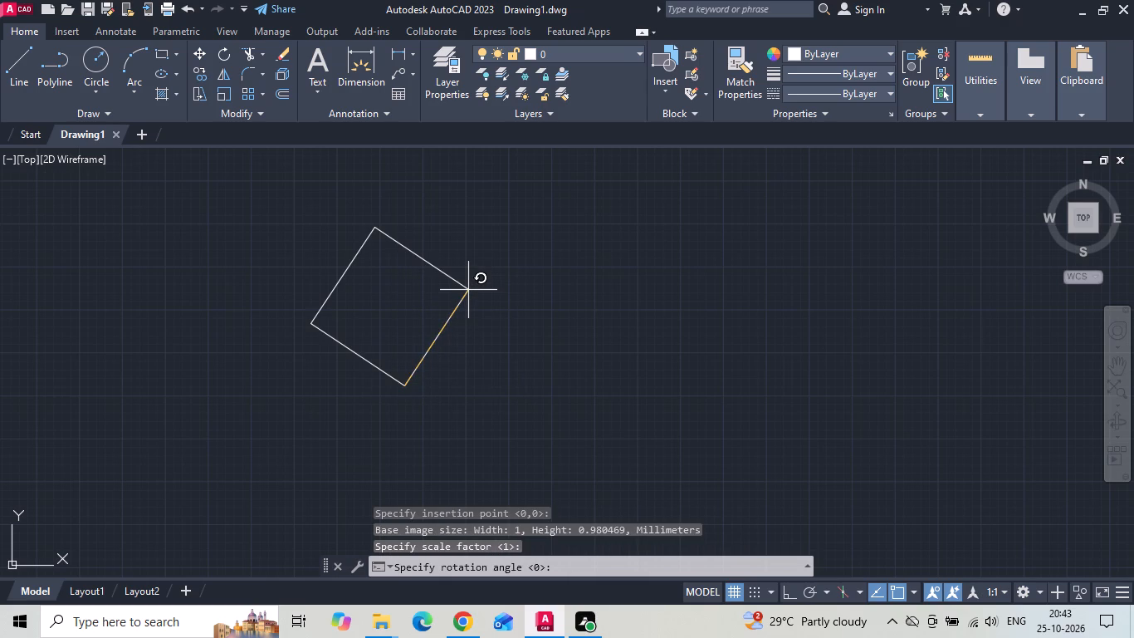
pyautogui.press('0')
pyautogui.press('Return')
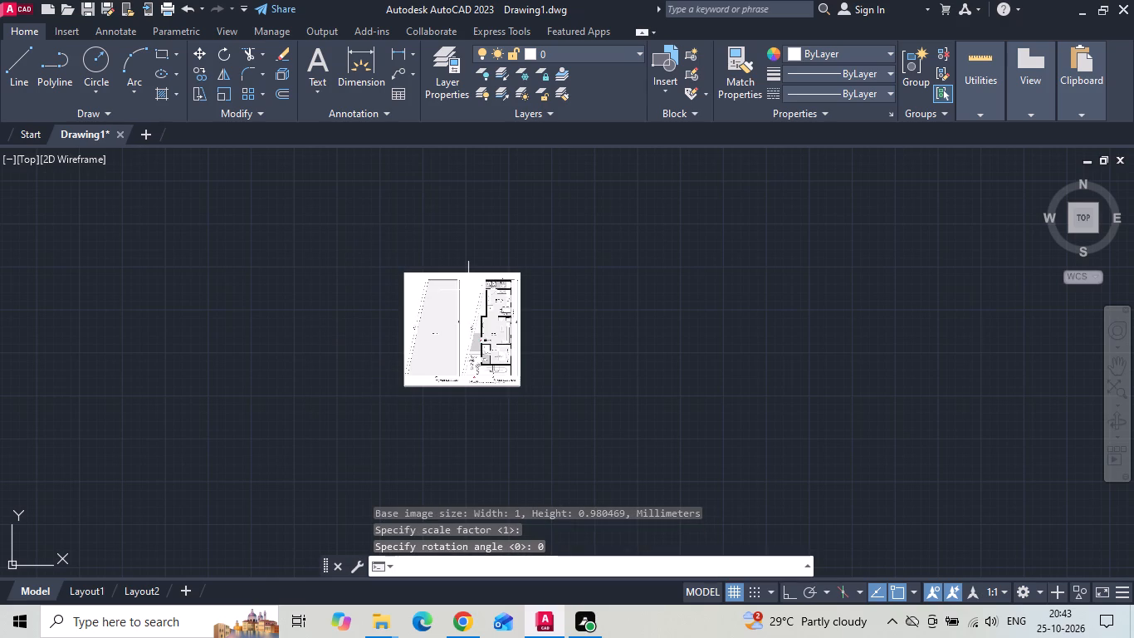
# Configure the drawing units to Engineering length with 0'-0.0" precision and an insertion scale of Inches.
pyautogui.scroll(2, 468, 287)
pyautogui.write('UN')
pyautogui.press('space')
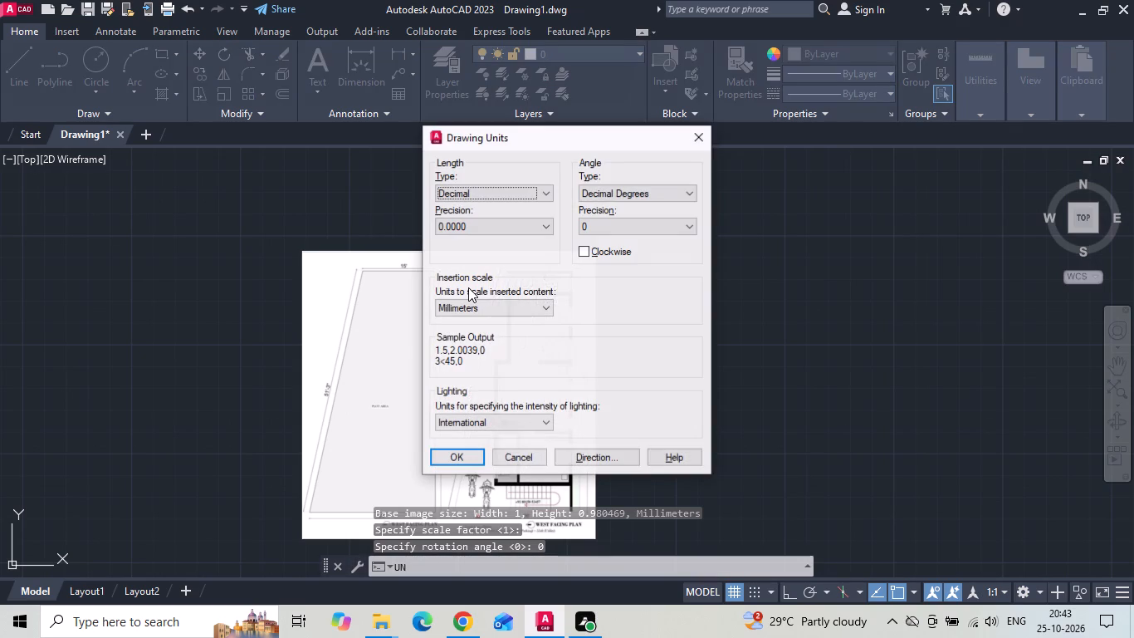
pyautogui.click(501, 193)
pyautogui.click(494, 229)
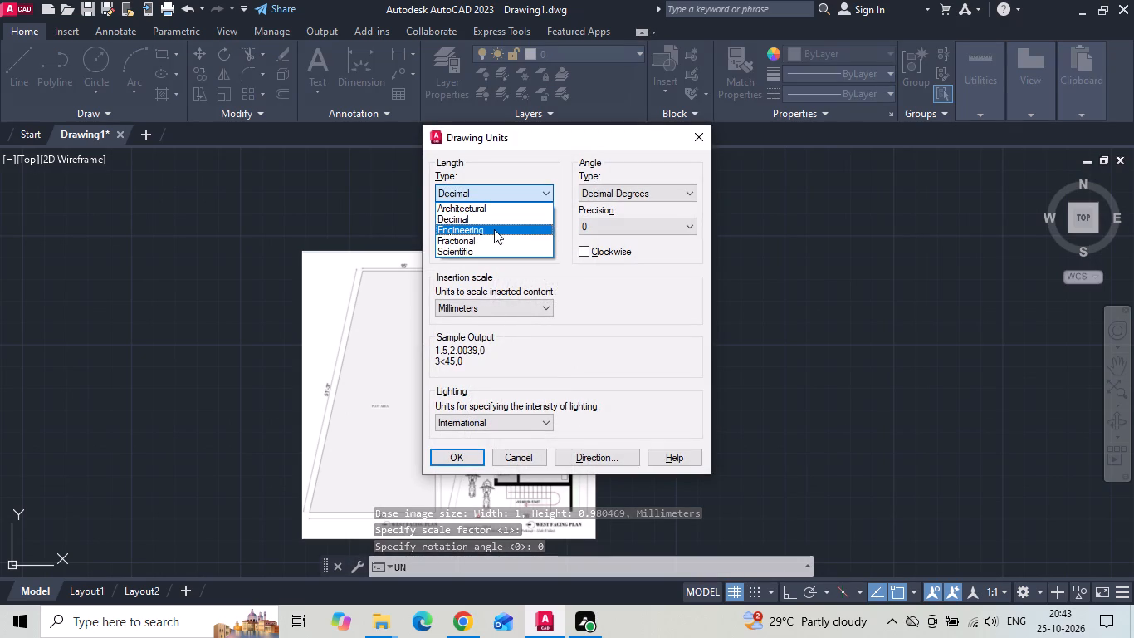
pyautogui.click(493, 230)
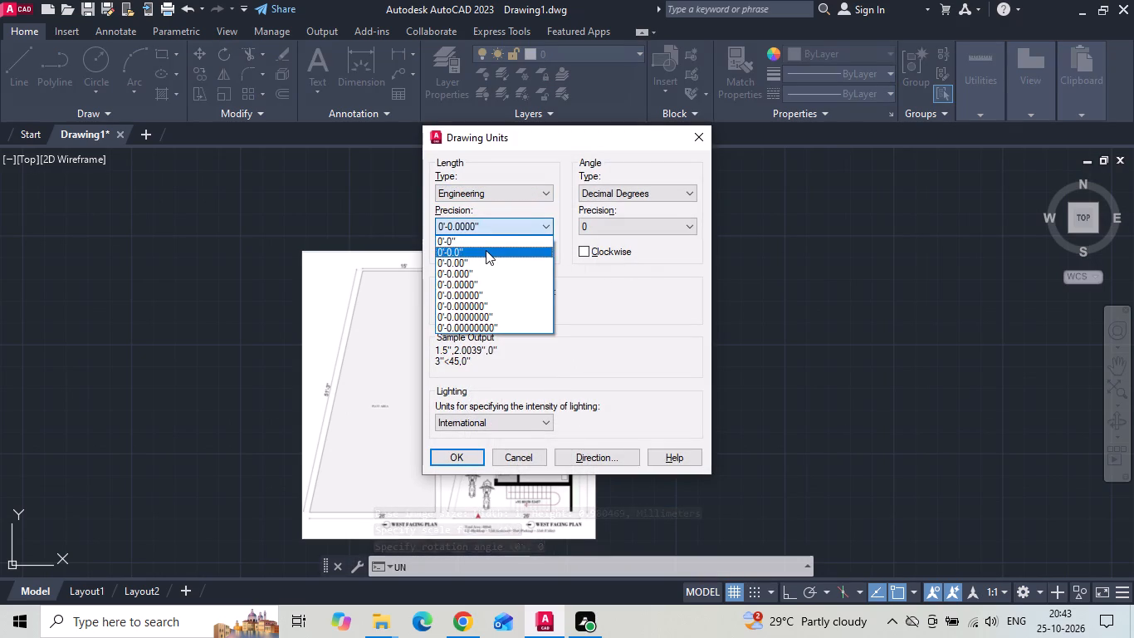
pyautogui.click(486, 250)
pyautogui.click(491, 307)
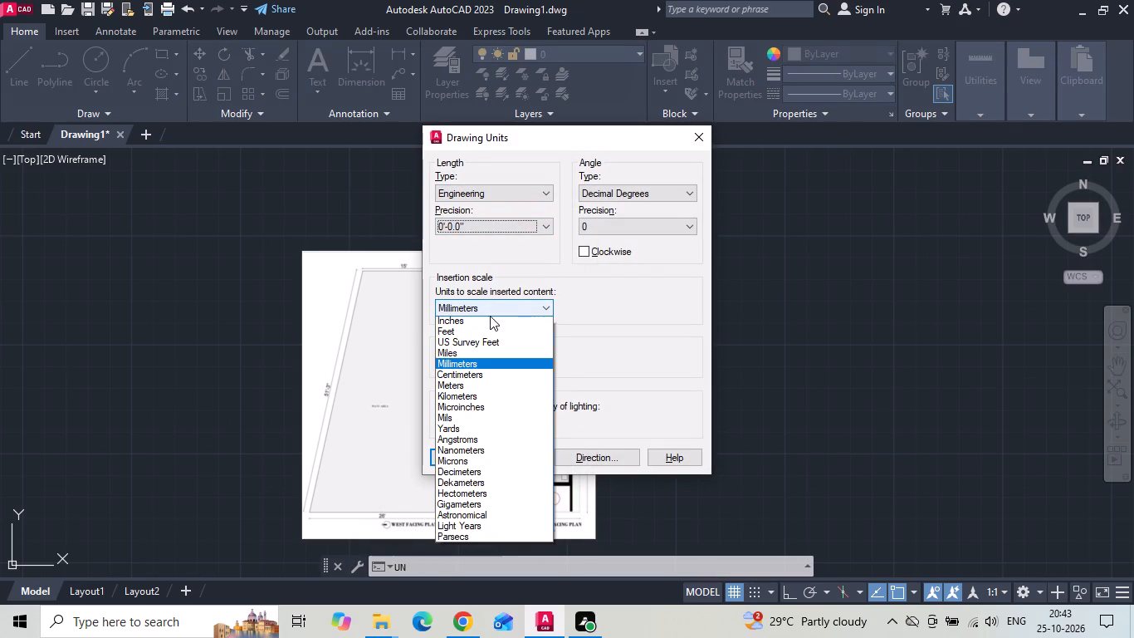
pyautogui.click(491, 334)
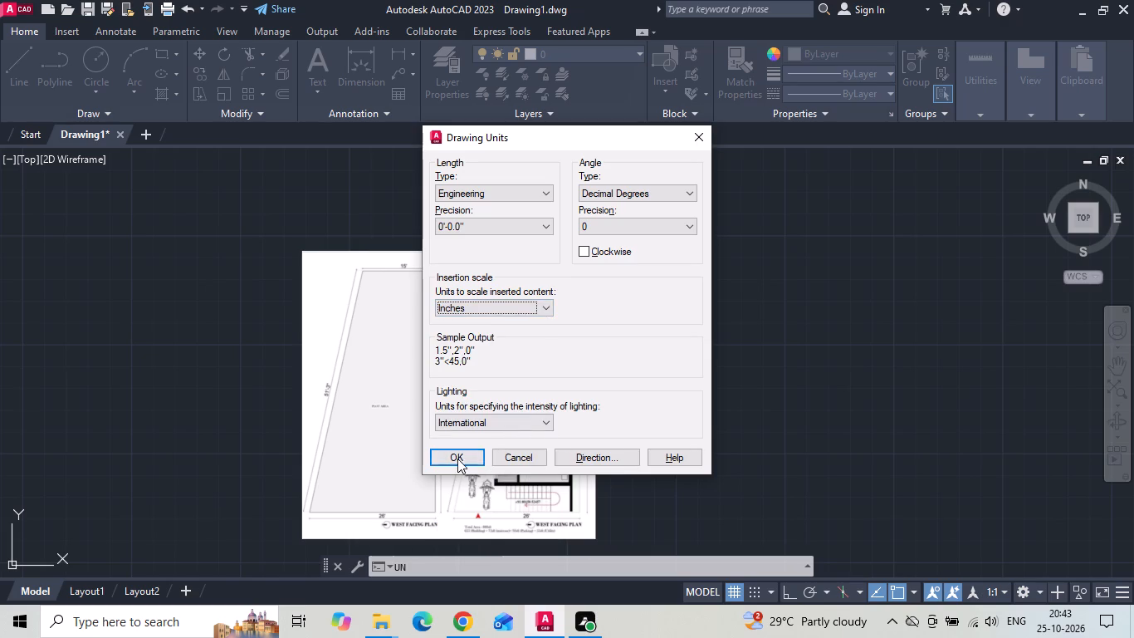
pyautogui.click(457, 458)
# Modify the ISO-25 dimension style, setting its text height to 8".
pyautogui.write('D')
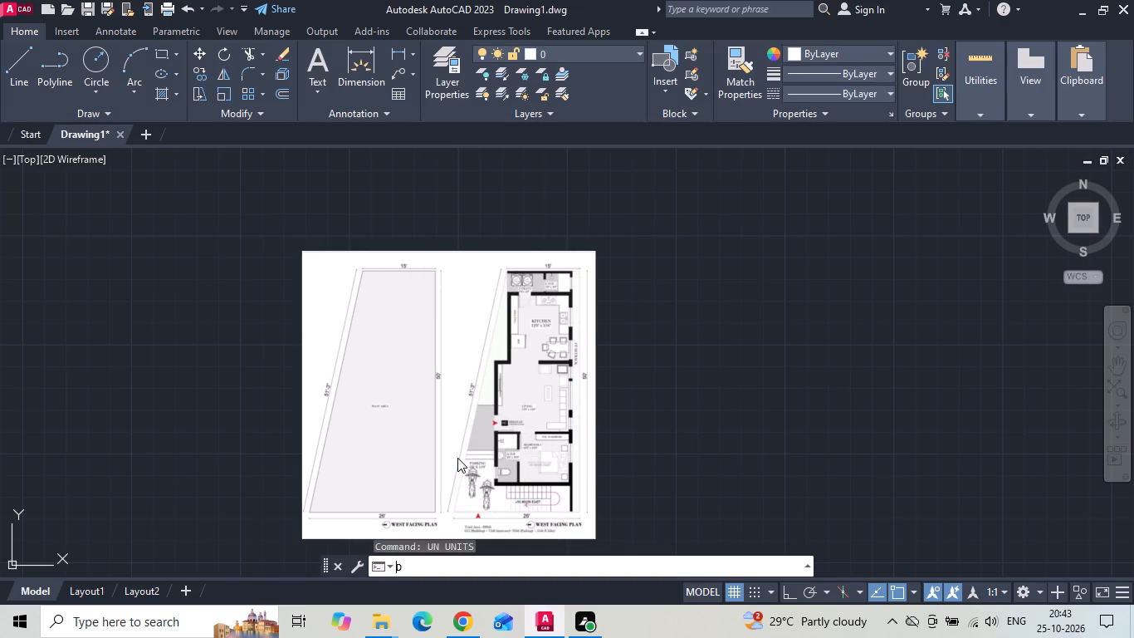
pyautogui.press('space')
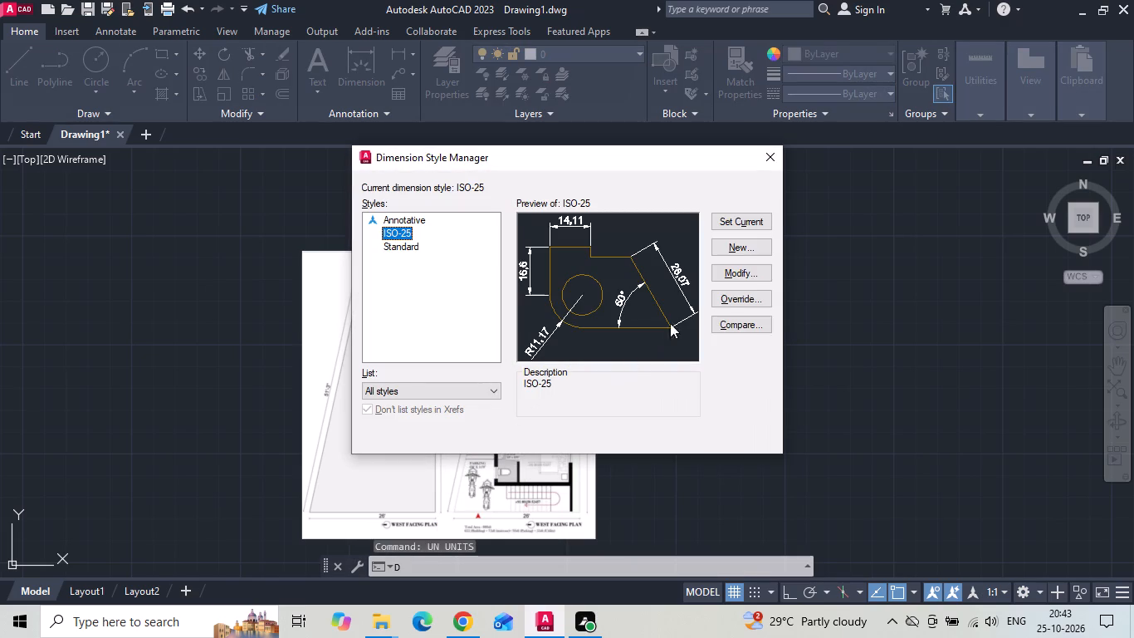
pyautogui.click(736, 275)
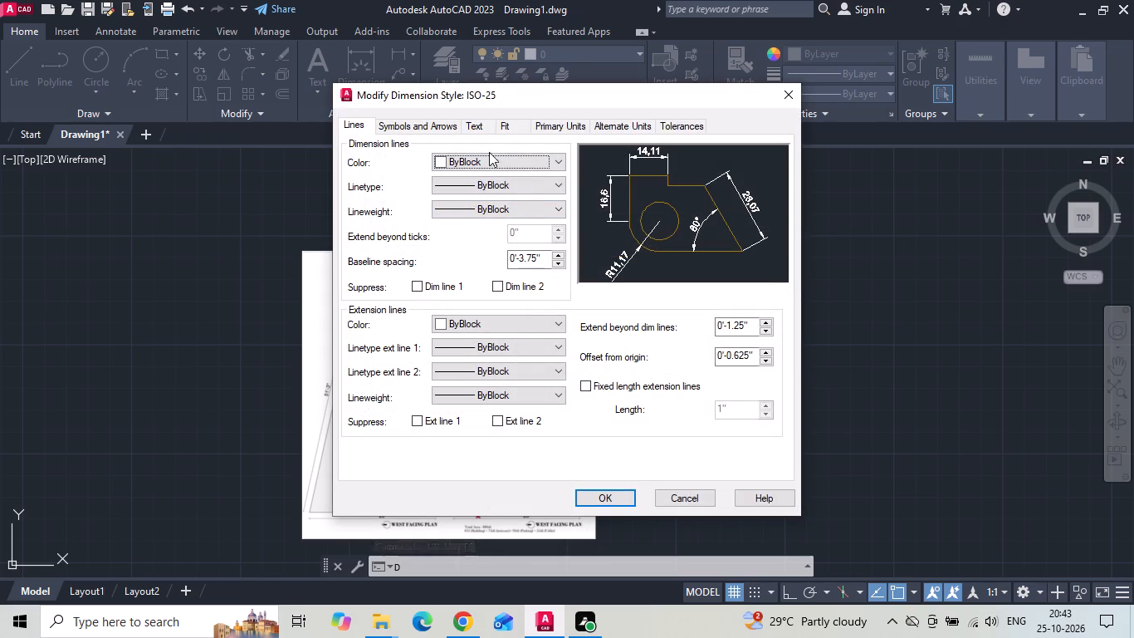
pyautogui.click(489, 128)
pyautogui.moveTo(530, 242); pyautogui.dragTo(516, 245)
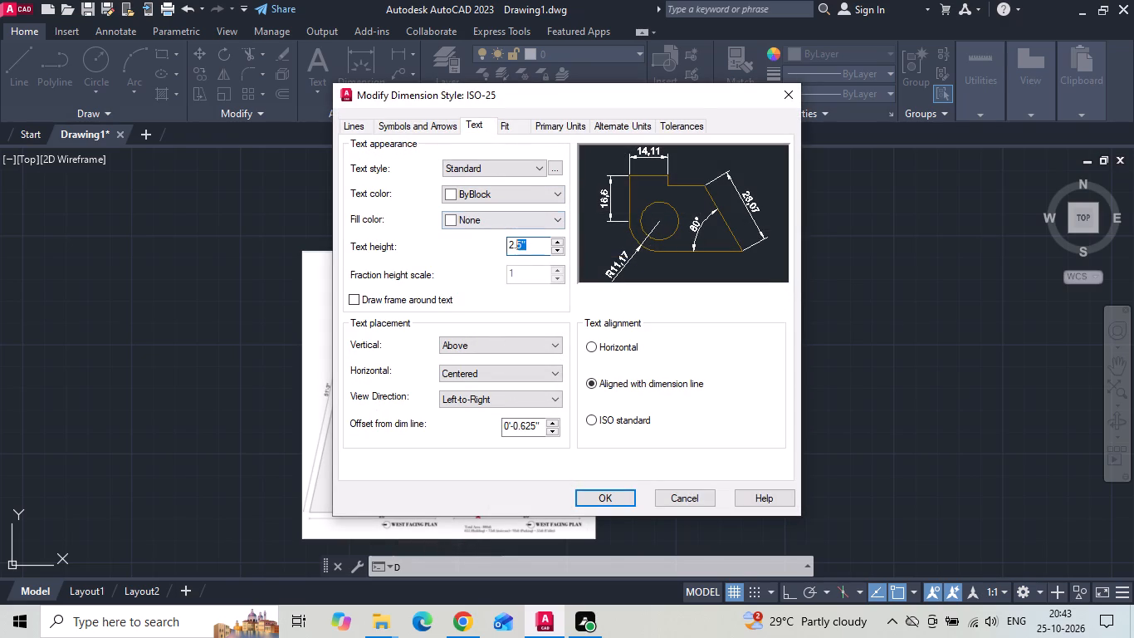
pyautogui.moveTo(516, 245); pyautogui.dragTo(491, 250)
pyautogui.press('BackSpace')
pyautogui.write('8"')
pyautogui.press('Return')
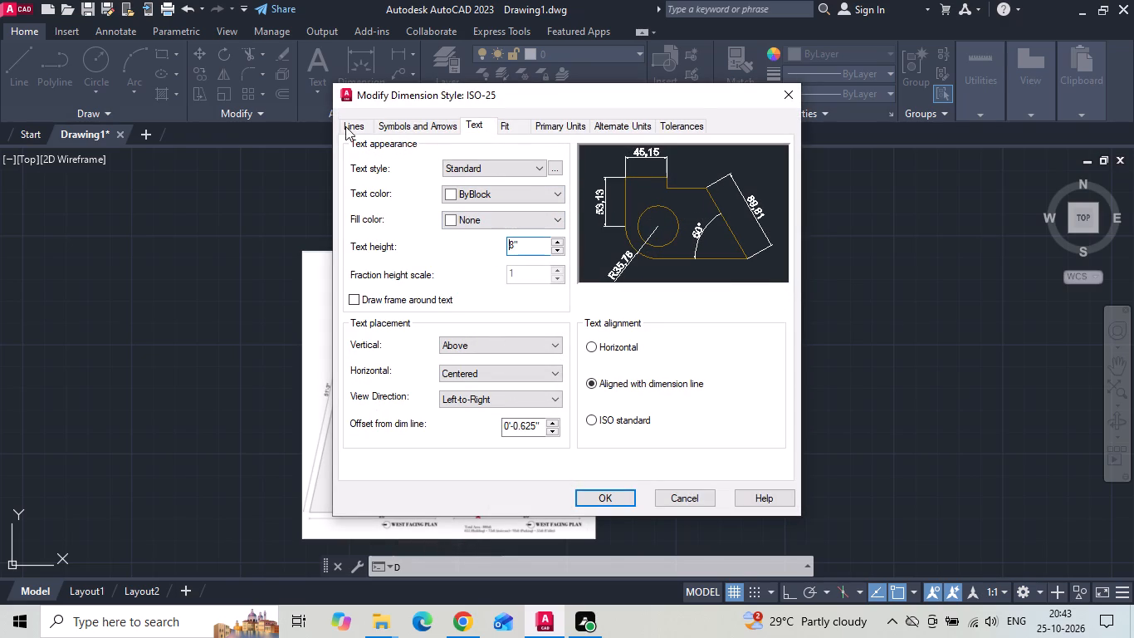
# Set ISO-25's primary units to Engineering with 0'-0.0" precision, make the style current and close the Dimension Style Manager.
pyautogui.click(562, 129)
pyautogui.click(524, 154)
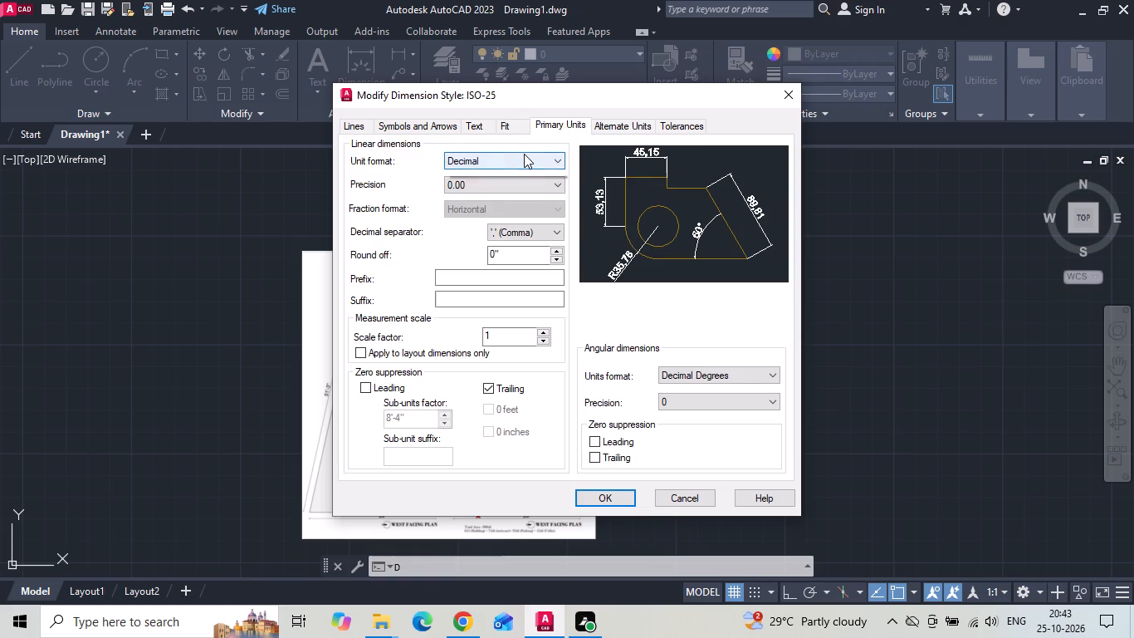
pyautogui.click(467, 196)
pyautogui.click(473, 180)
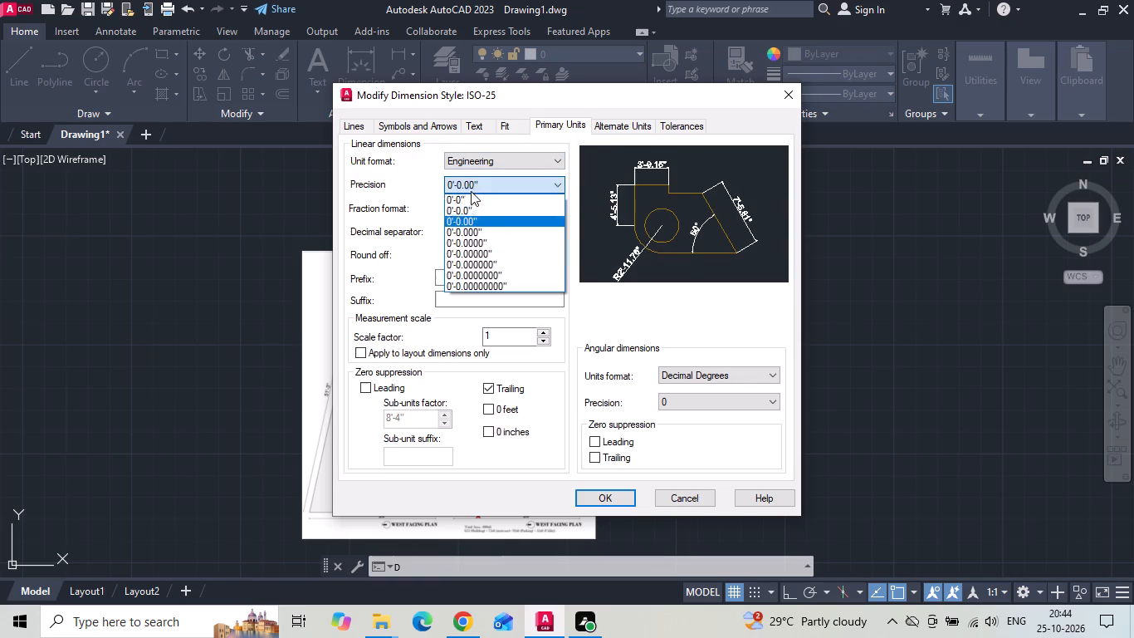
pyautogui.click(467, 208)
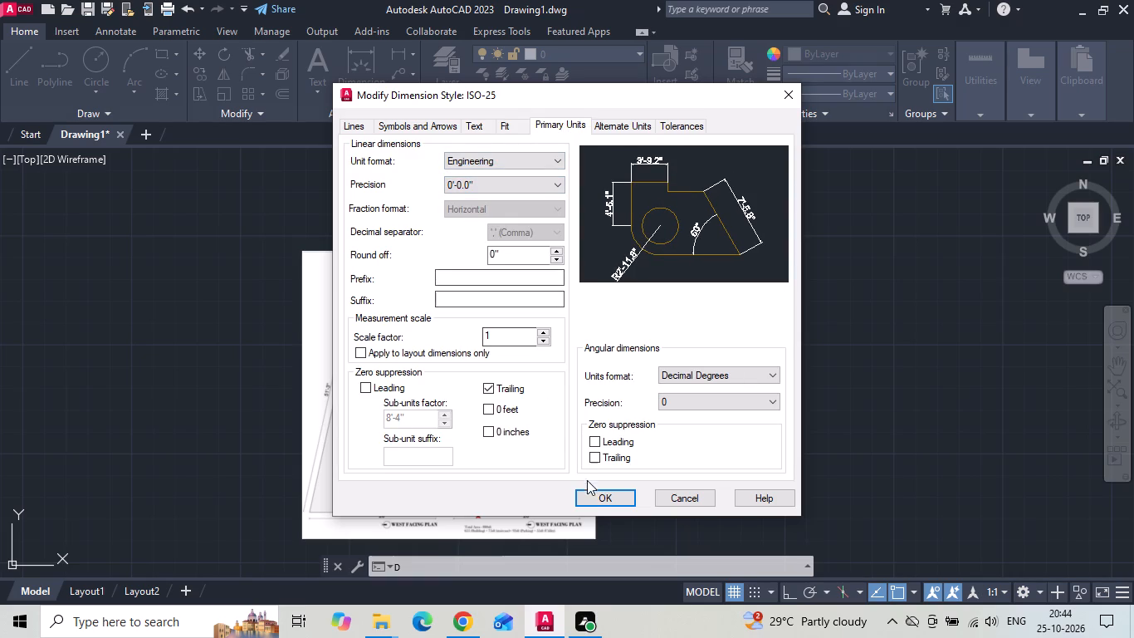
pyautogui.click(591, 497)
pyautogui.click(747, 218)
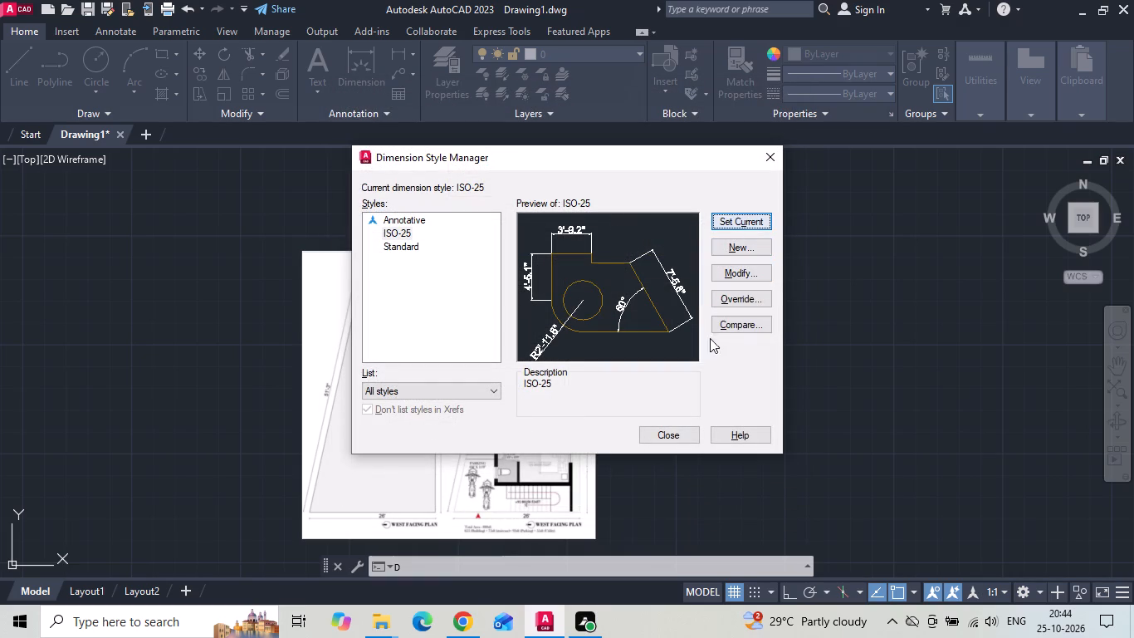
pyautogui.click(681, 436)
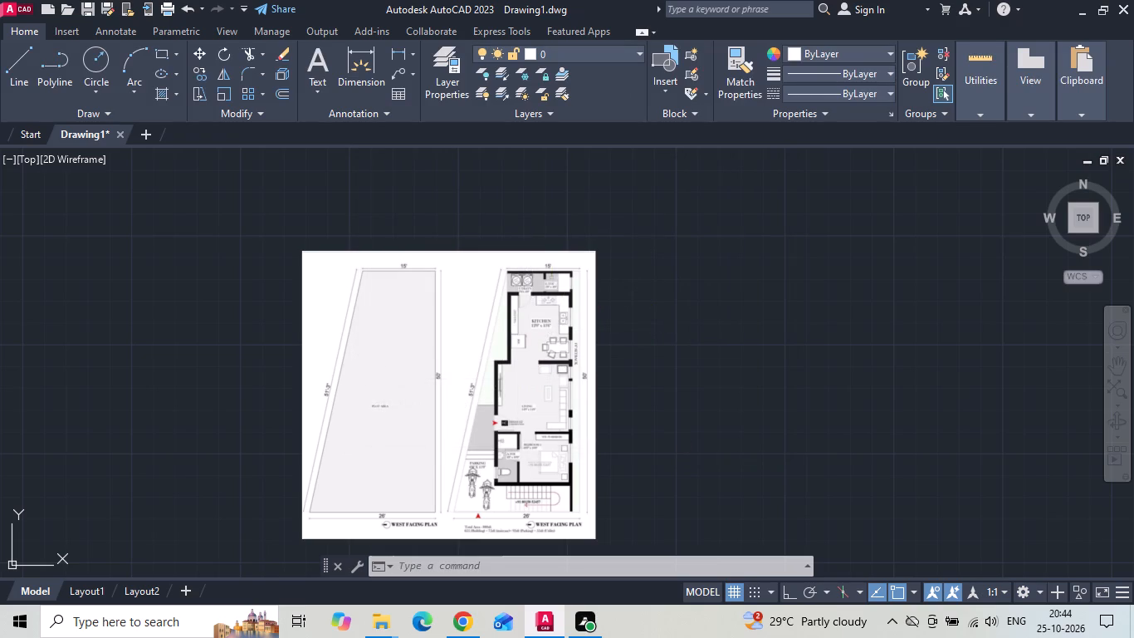
# Draw the plot's right edge 50' straight down beside the reference image with Ortho on, continuing 26' leftward as the bottom edge.
pyautogui.moveTo(555, 409); pyautogui.dragTo(547, 395, button='middle')
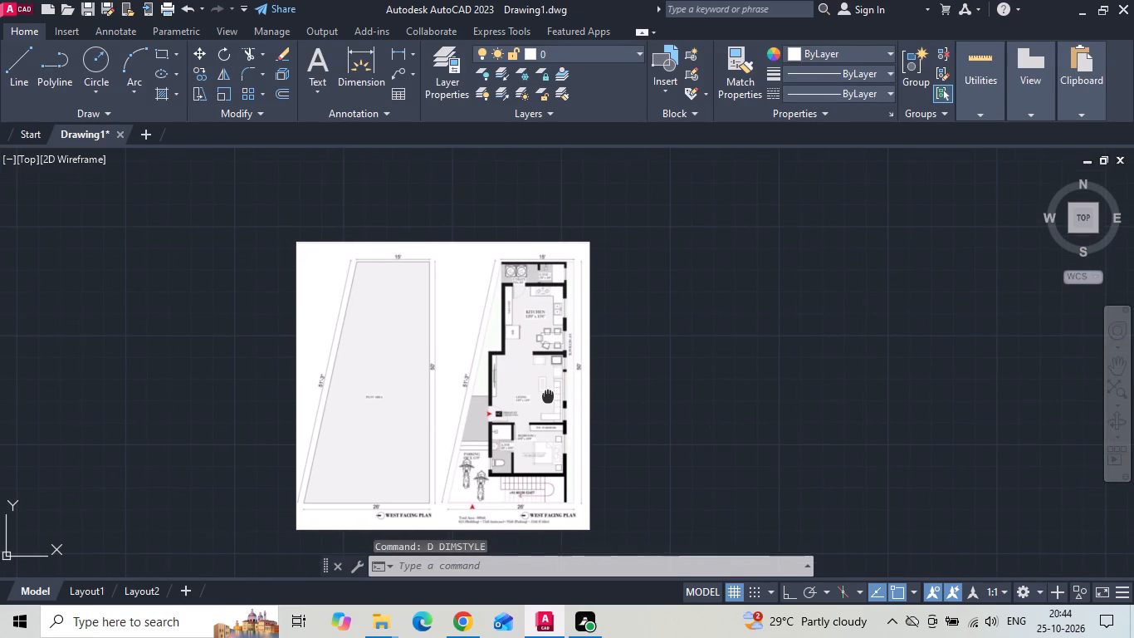
pyautogui.moveTo(547, 395); pyautogui.dragTo(546, 394, button='middle')
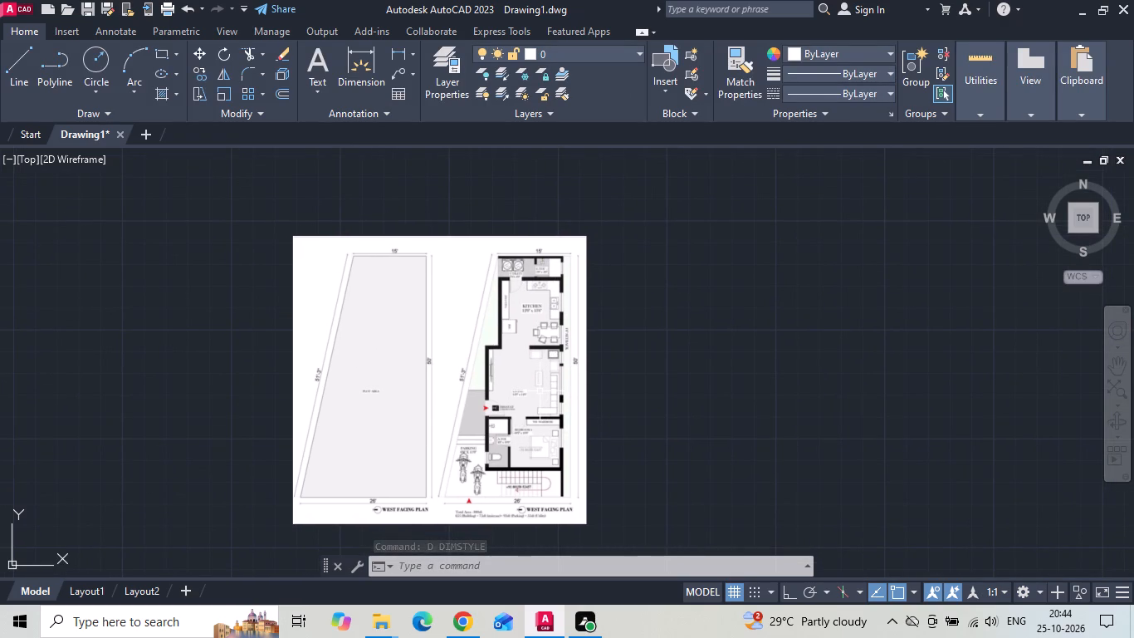
pyautogui.write('L')
pyautogui.press('space')
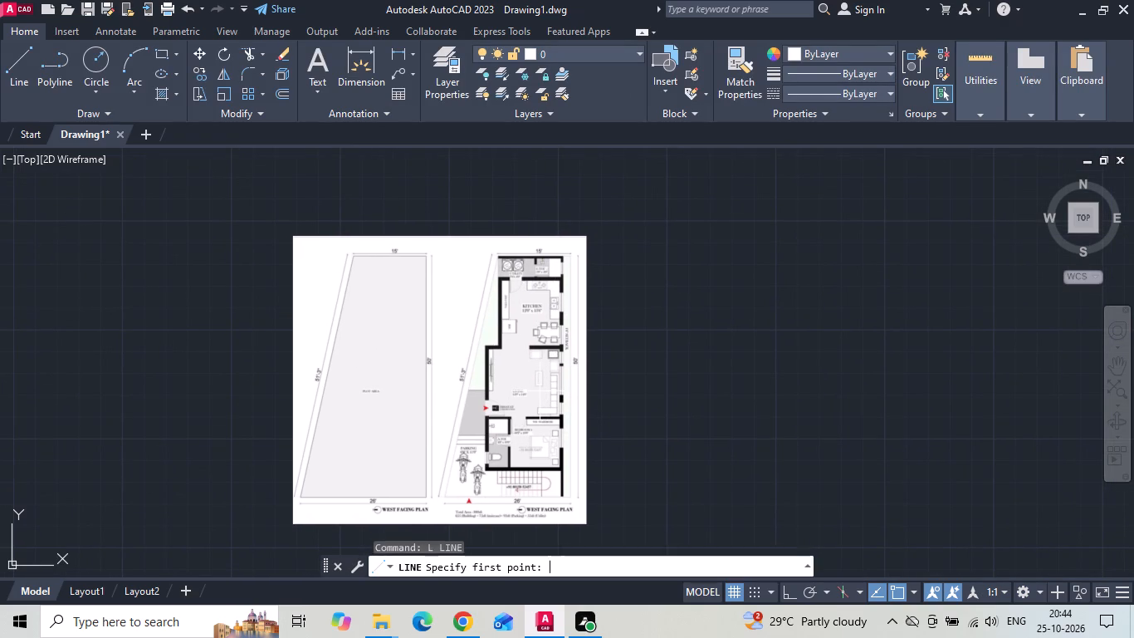
pyautogui.scroll(1, 664, 214)
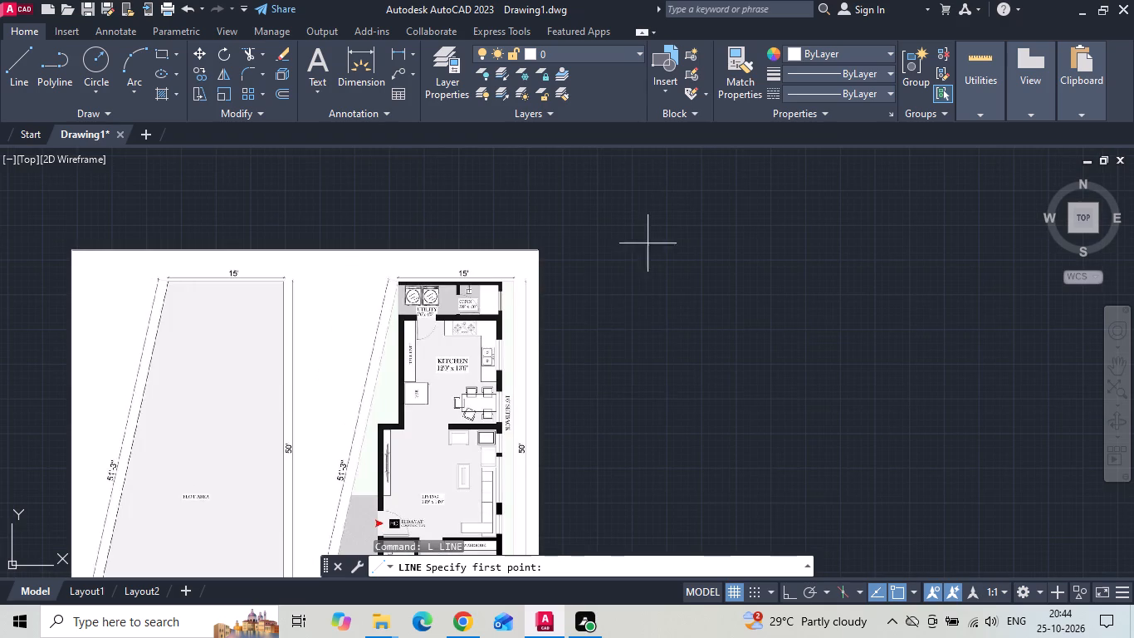
pyautogui.moveTo(628, 364); pyautogui.dragTo(618, 300, button='middle')
pyautogui.moveTo(783, 225); pyautogui.dragTo(769, 310)
pyautogui.press('F8')
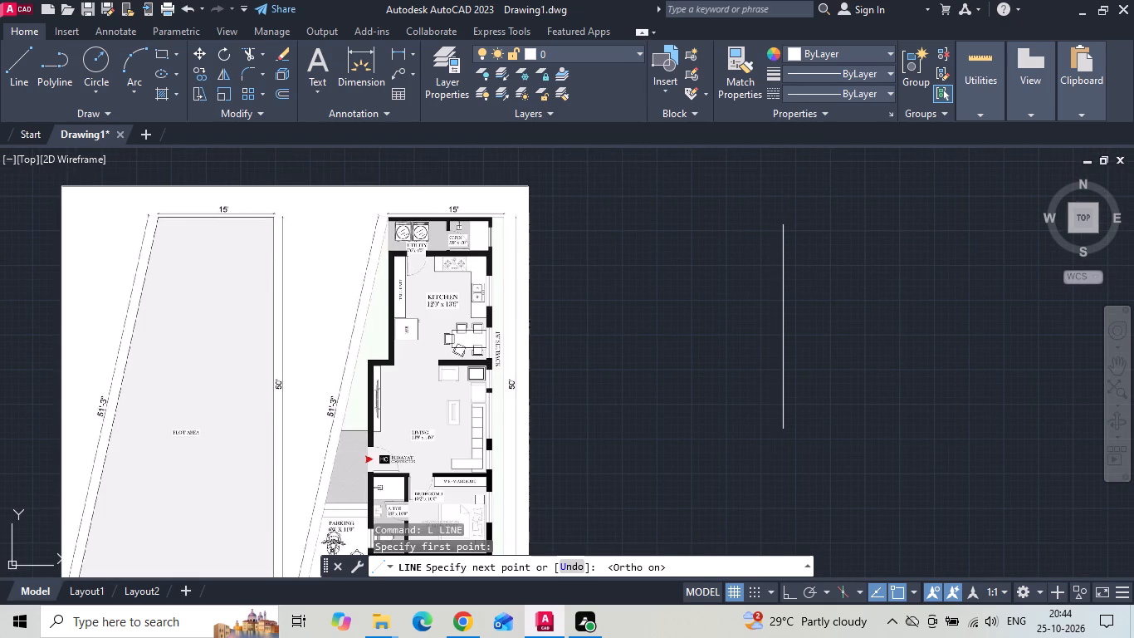
pyautogui.write("50'")
pyautogui.press('Return')
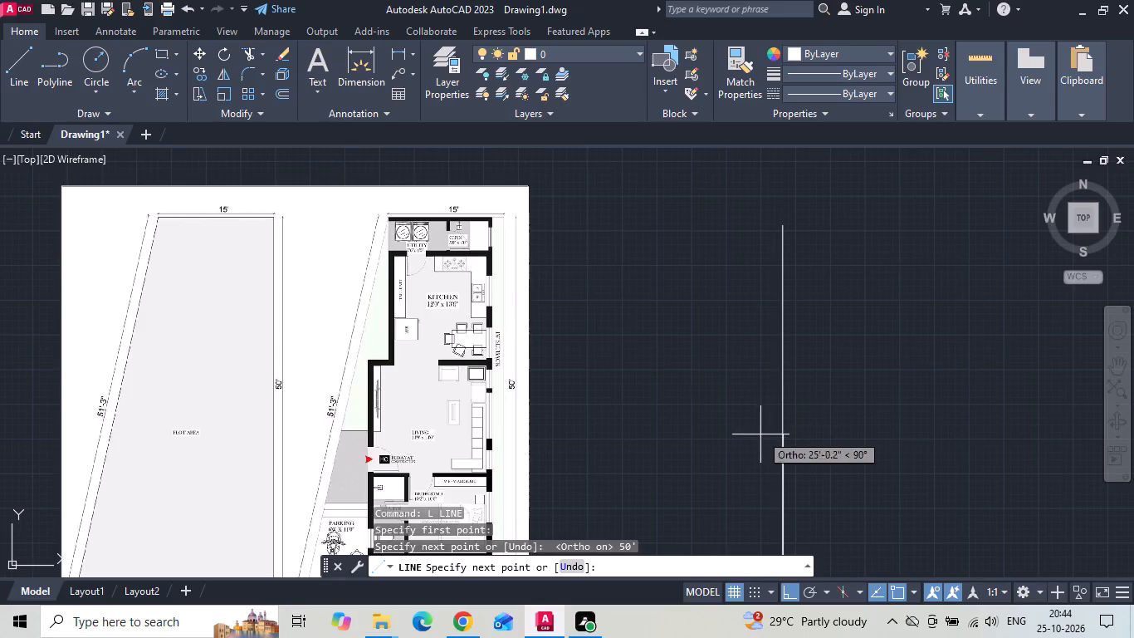
pyautogui.moveTo(696, 341); pyautogui.dragTo(745, 174, button='middle')
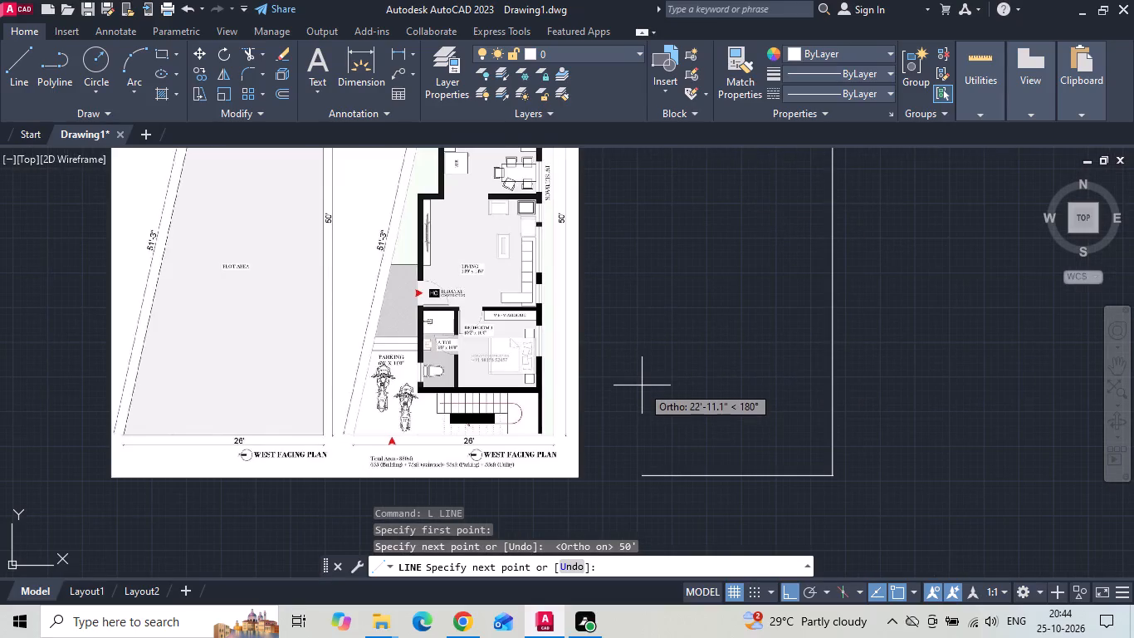
pyautogui.write("26'")
pyautogui.press('Return')
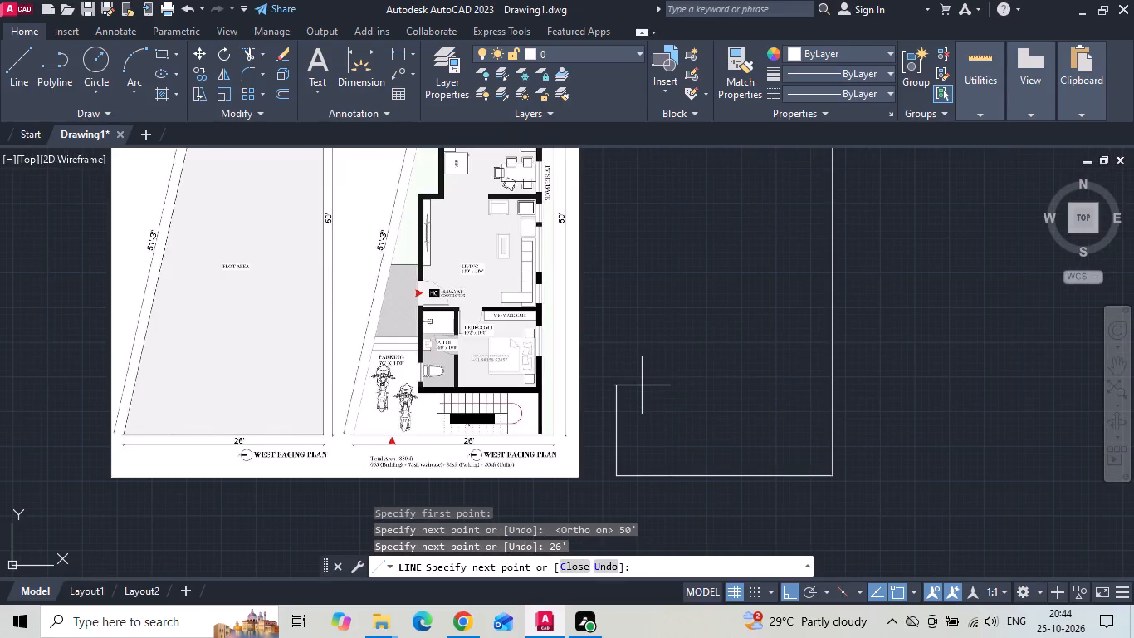
pyautogui.press('Escape')
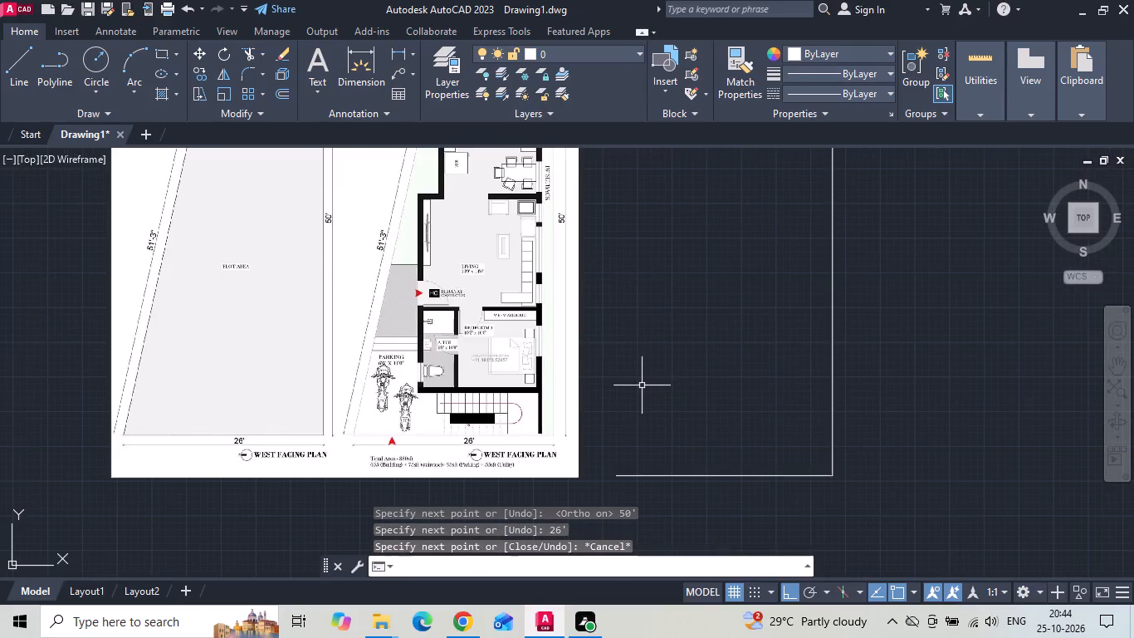
# Close the plot outline with a 15' top edge leftward from the vertical line's upper end and a slanted edge to the bottom-left corner.
pyautogui.scroll(-1, 642, 385)
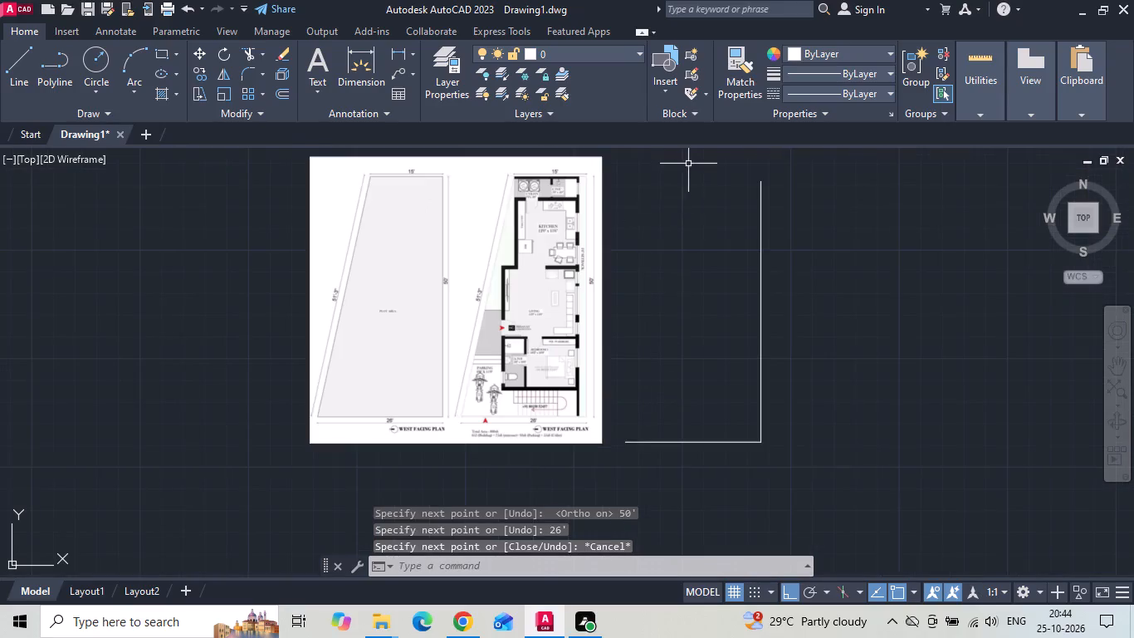
pyautogui.scroll(1, 691, 162)
pyautogui.moveTo(692, 165); pyautogui.dragTo(686, 232, button='middle')
pyautogui.write('L')
pyautogui.press('space')
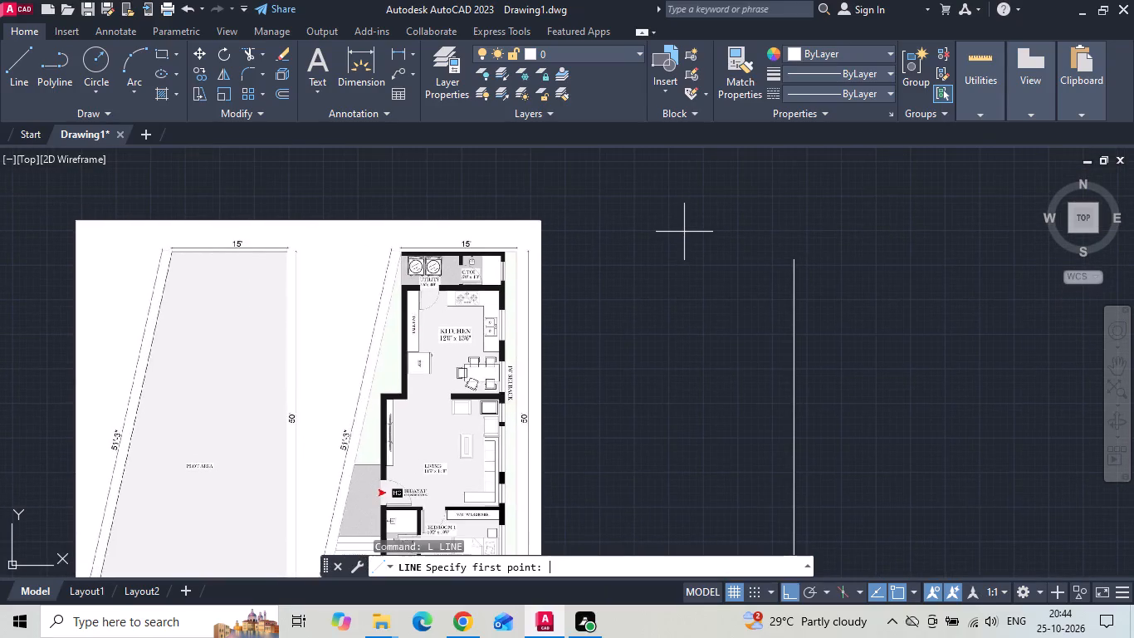
pyautogui.click(793, 264)
pyautogui.write("15'")
pyautogui.press('Return')
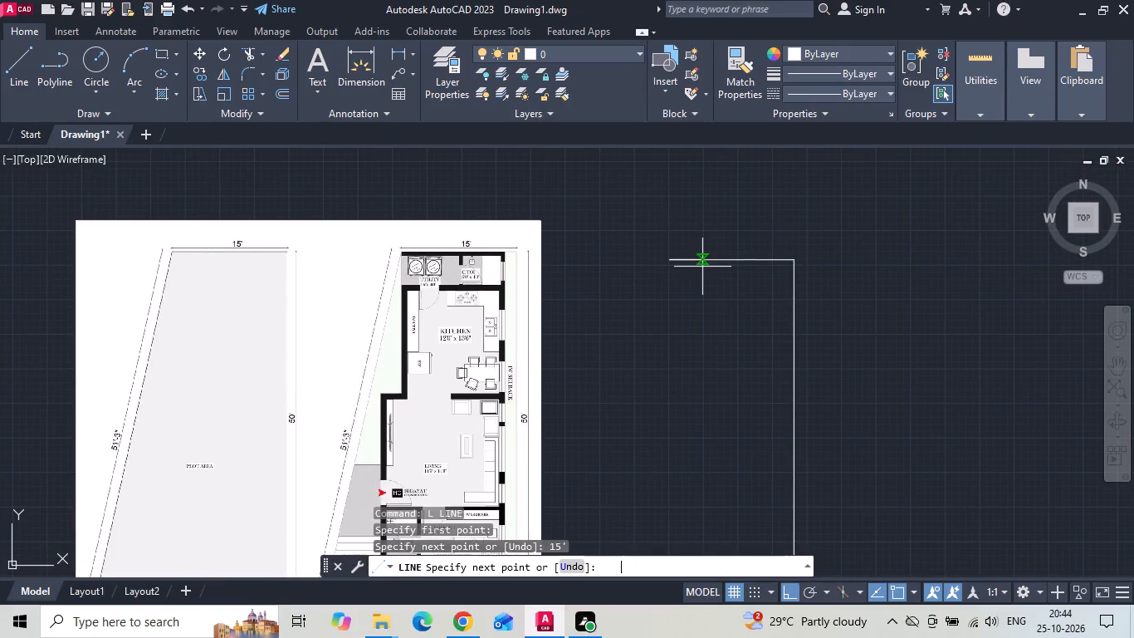
pyautogui.scroll(-2, 718, 176)
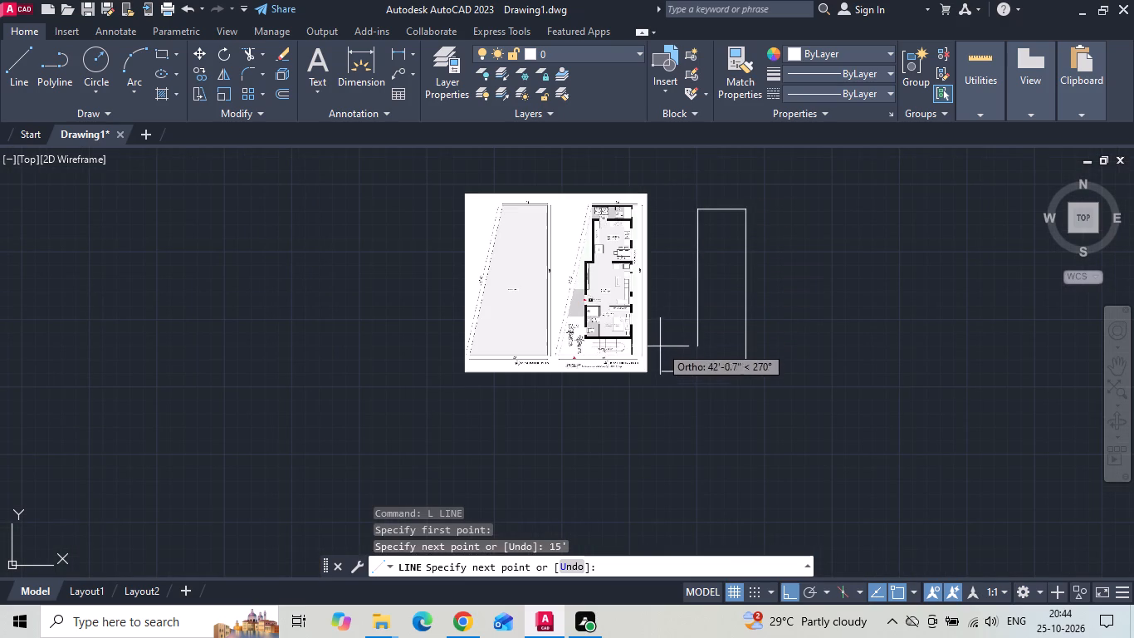
pyautogui.click(662, 371)
pyautogui.press('Escape')
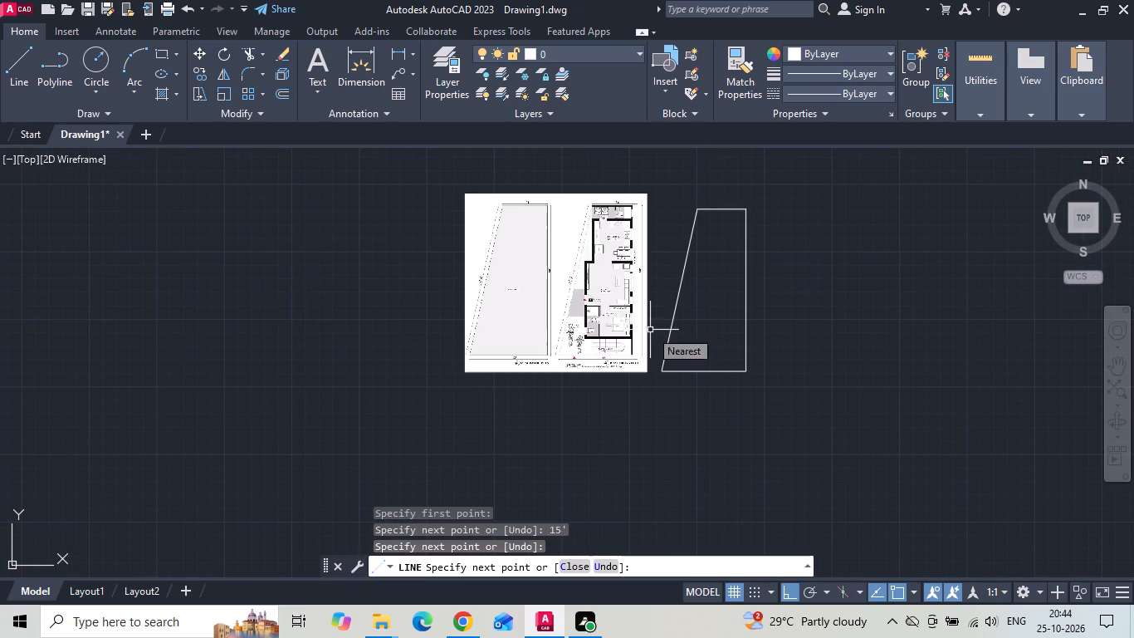
# Add a linear dimension to the plot's top edge, placed just above it.
pyautogui.click(396, 52)
pyautogui.scroll(3, 751, 198)
pyautogui.moveTo(633, 245); pyautogui.dragTo(736, 326, button='middle')
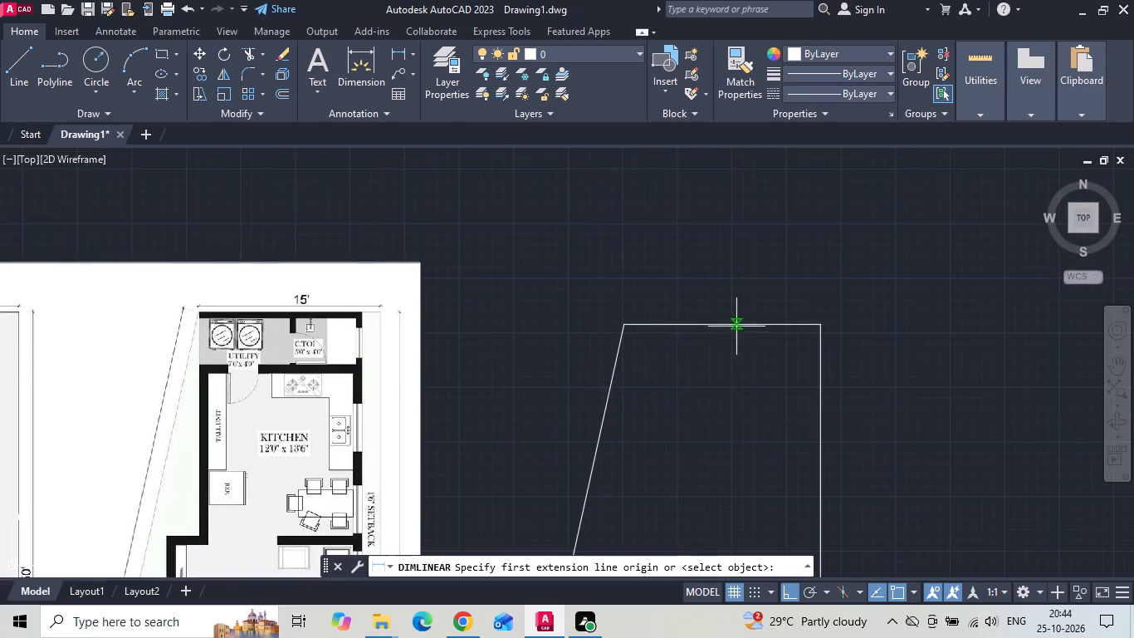
pyautogui.click(626, 322)
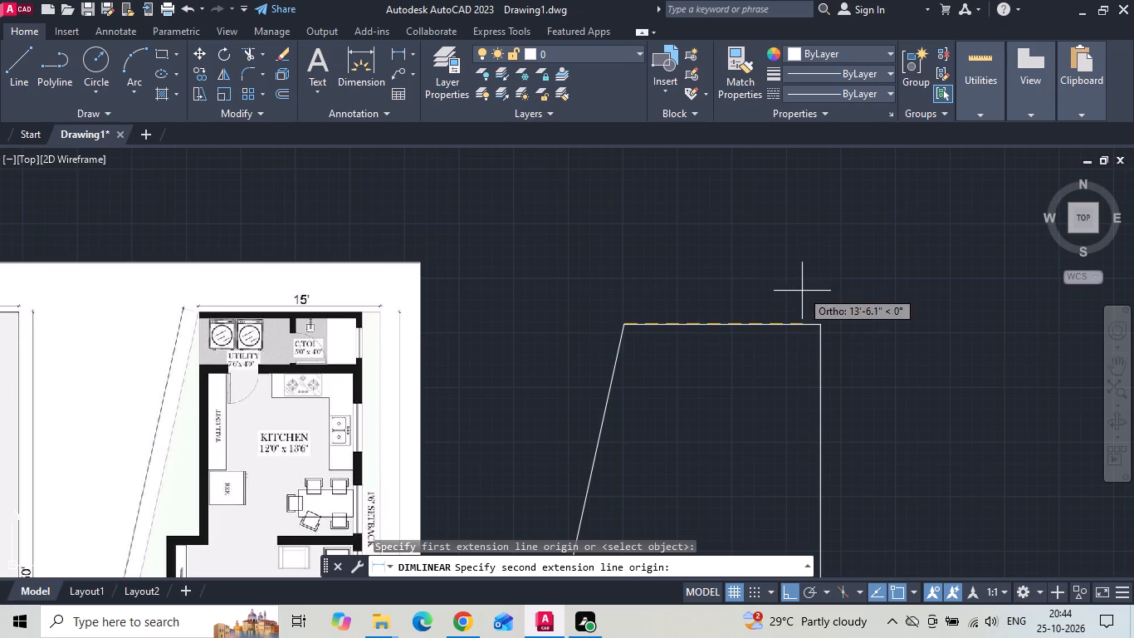
pyautogui.click(824, 323)
pyautogui.scroll(2, 824, 314)
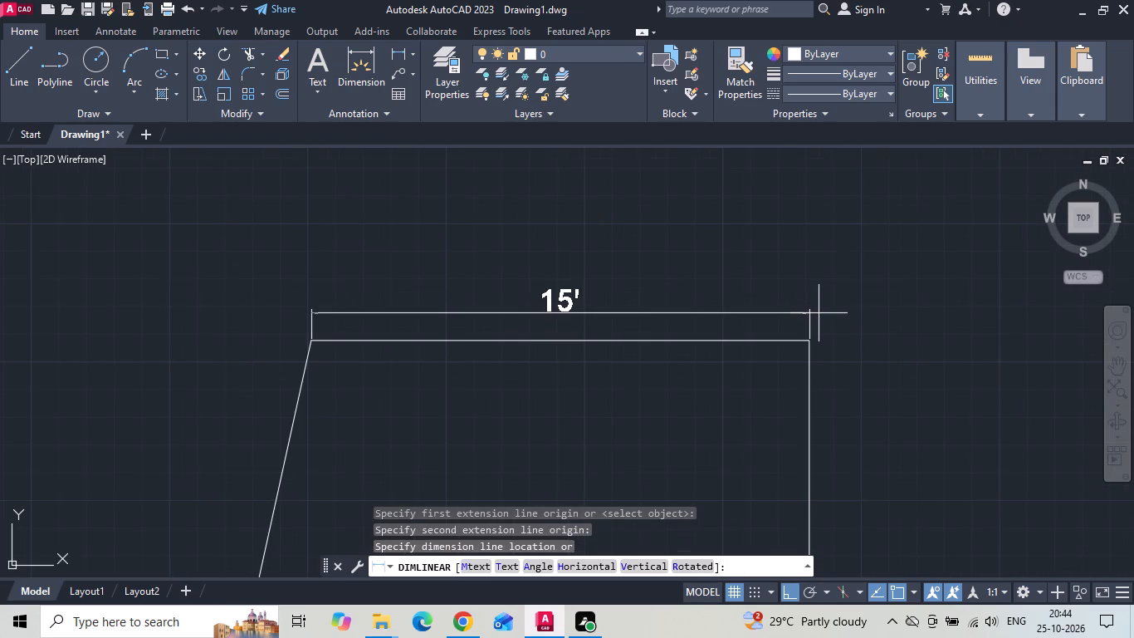
pyautogui.click(817, 314)
# Add a linear dimension to the plot's vertical right edge, placed just outside the boundary.
pyautogui.click(396, 52)
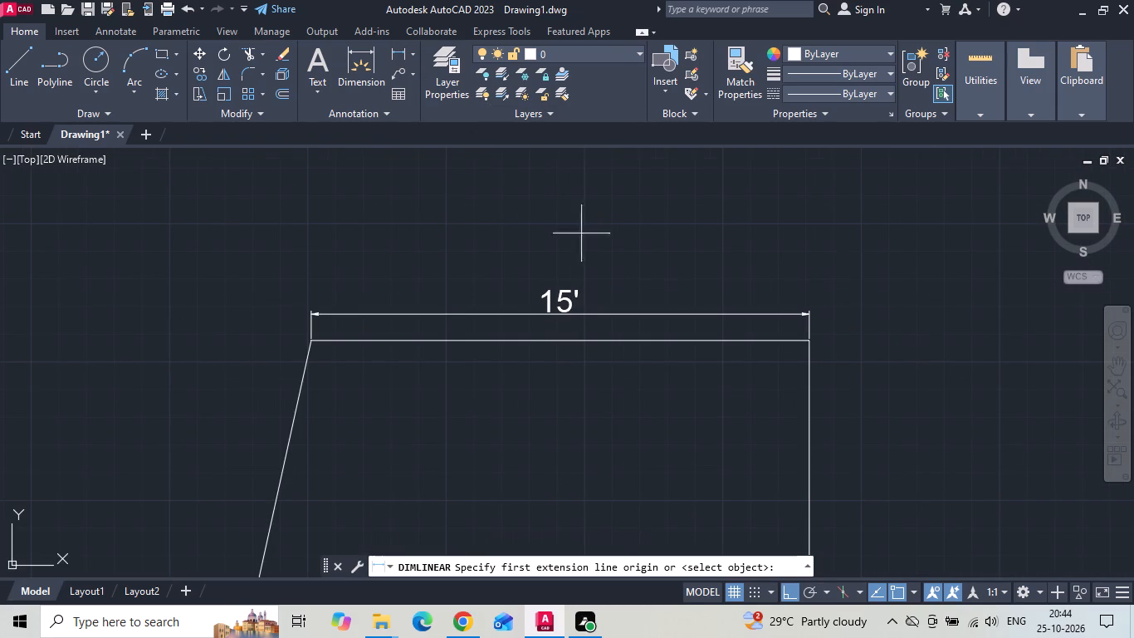
pyautogui.click(808, 340)
pyautogui.scroll(-3, 716, 187)
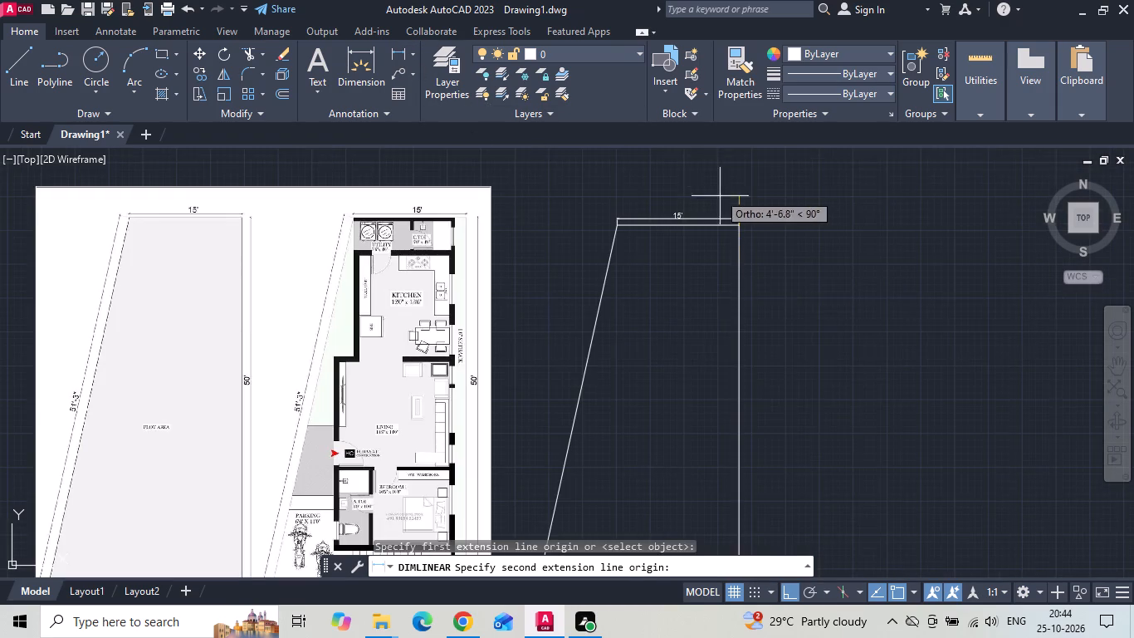
pyautogui.moveTo(702, 378); pyautogui.dragTo(719, 247, button='middle')
pyautogui.scroll(2, 758, 503)
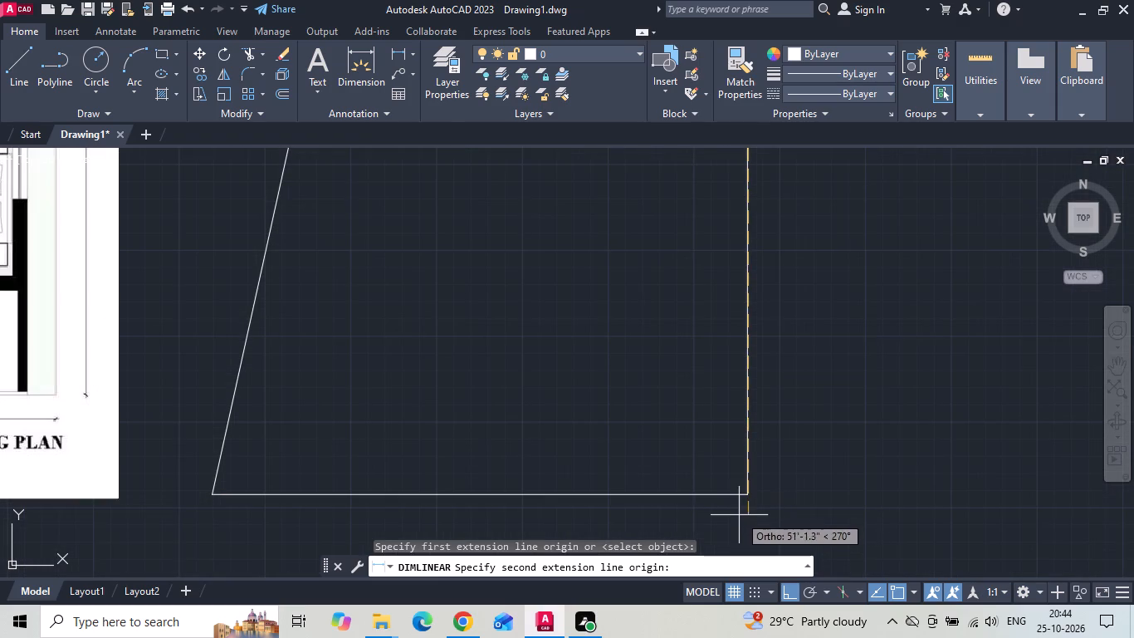
pyautogui.click(754, 492)
pyautogui.click(775, 470)
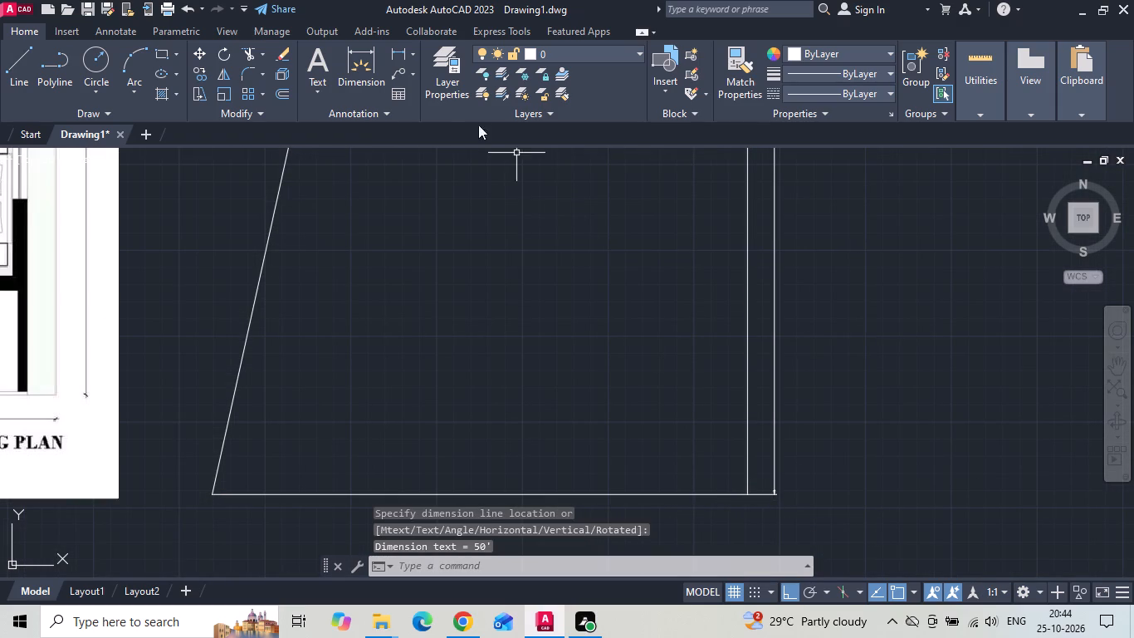
# Add a linear dimension to the plot's bottom edge, placed just below it.
pyautogui.click(394, 49)
pyautogui.moveTo(436, 346); pyautogui.dragTo(484, 259, button='middle')
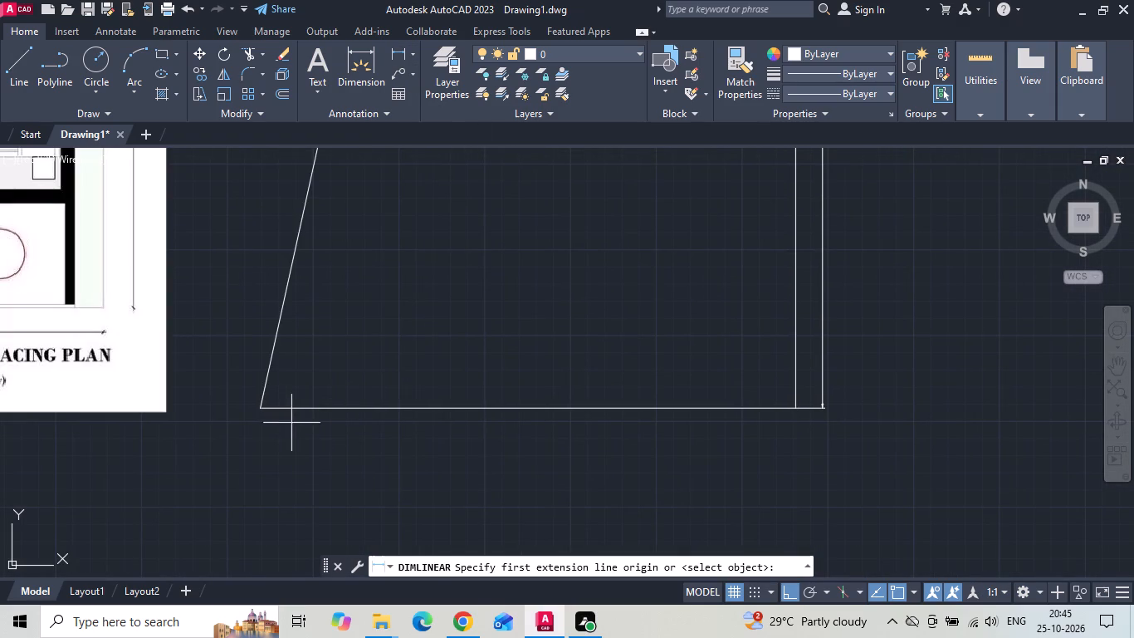
pyautogui.click(262, 410)
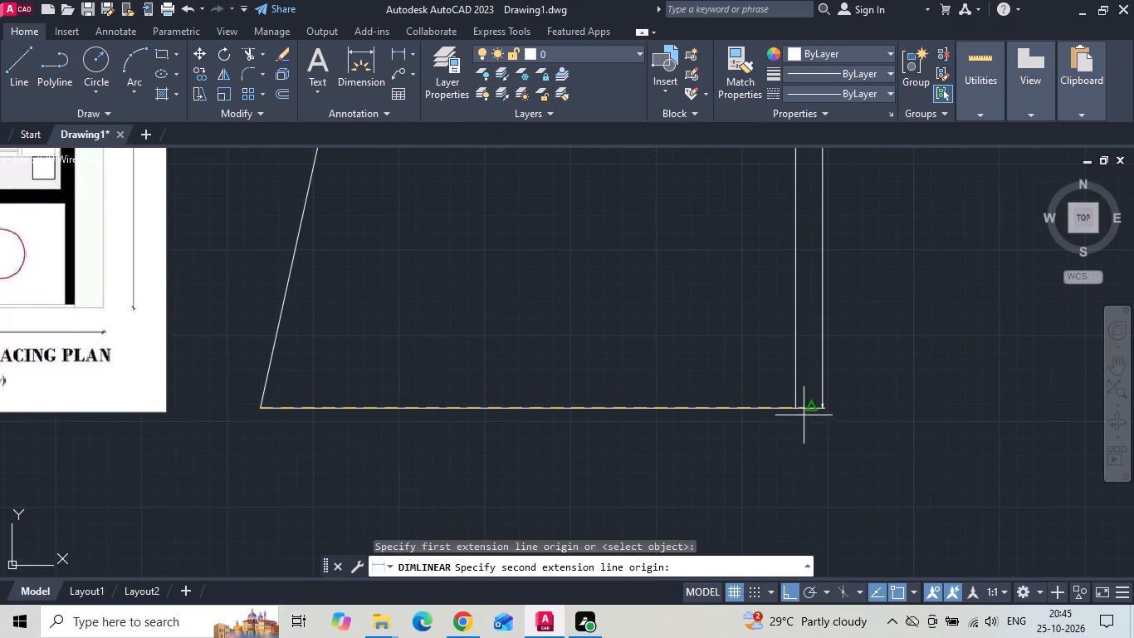
pyautogui.click(791, 405)
pyautogui.click(786, 438)
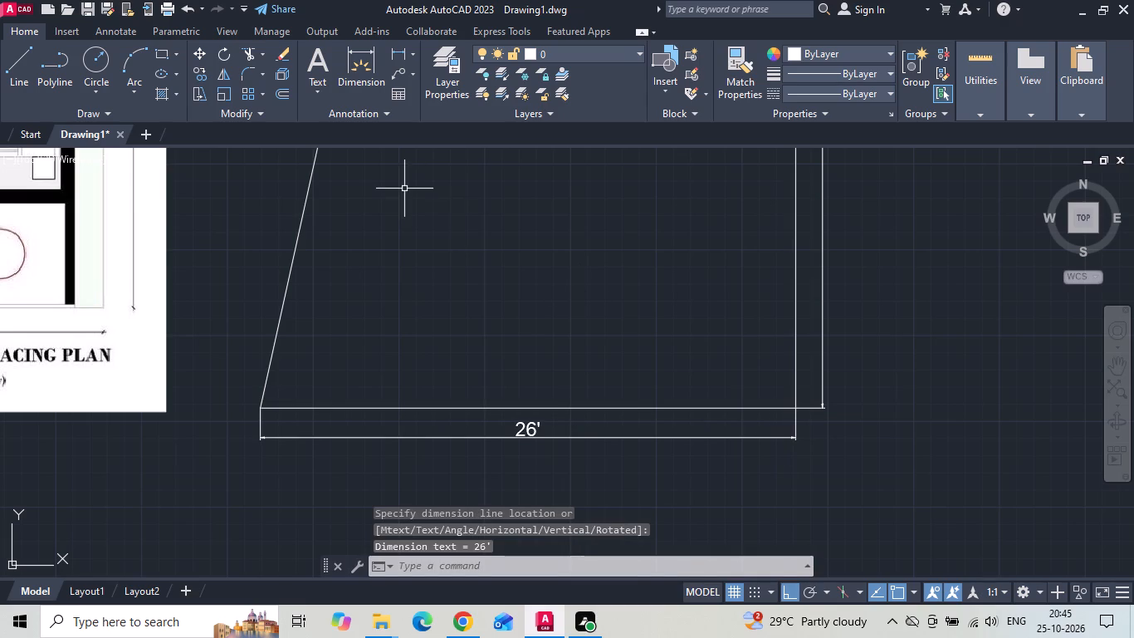
# Add an aligned dimension along the plot's slanted edge, from the bottom-left corner to the top-left corner, outside the boundary.
pyautogui.click(416, 50)
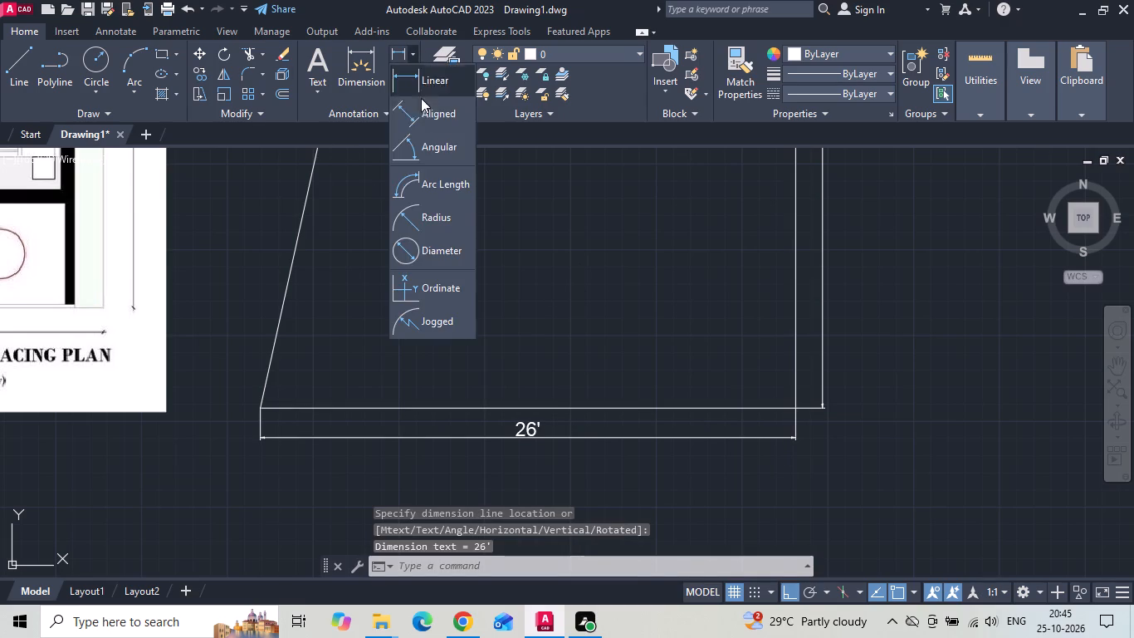
pyautogui.click(421, 115)
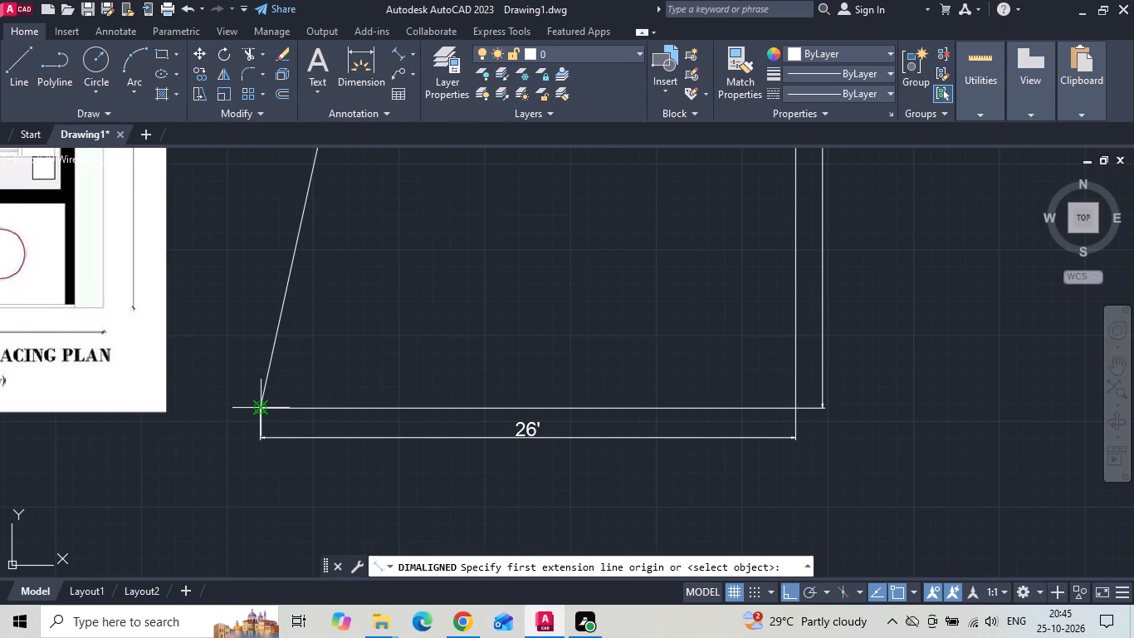
pyautogui.click(260, 404)
pyautogui.scroll(-3, 528, 342)
pyautogui.moveTo(473, 155); pyautogui.dragTo(468, 194, button='middle')
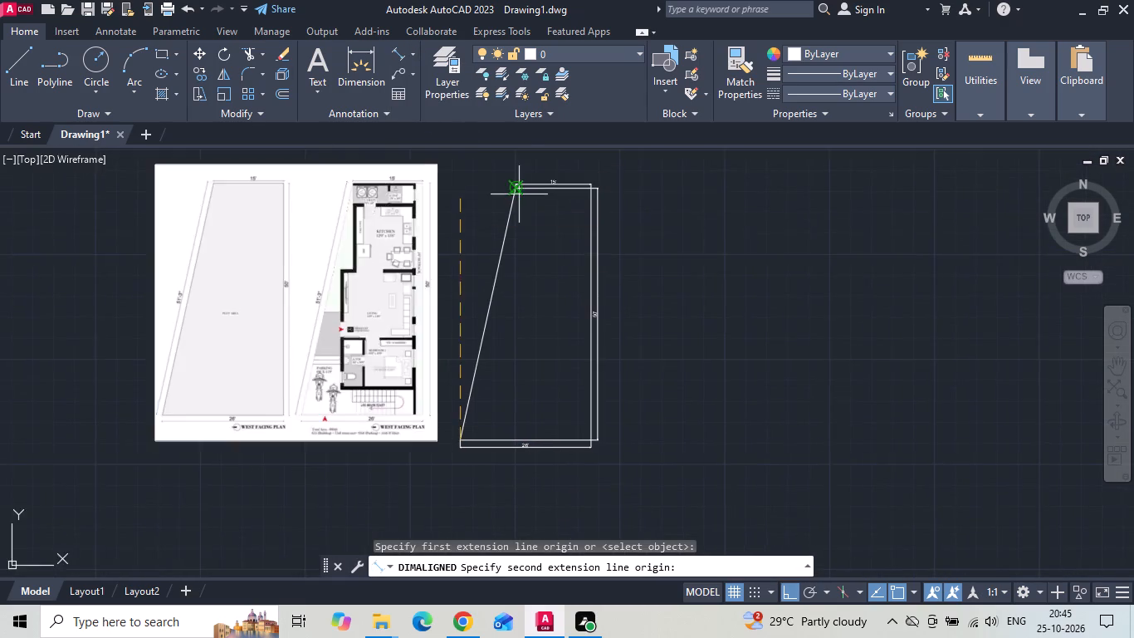
pyautogui.scroll(2, 519, 194)
pyautogui.click(506, 183)
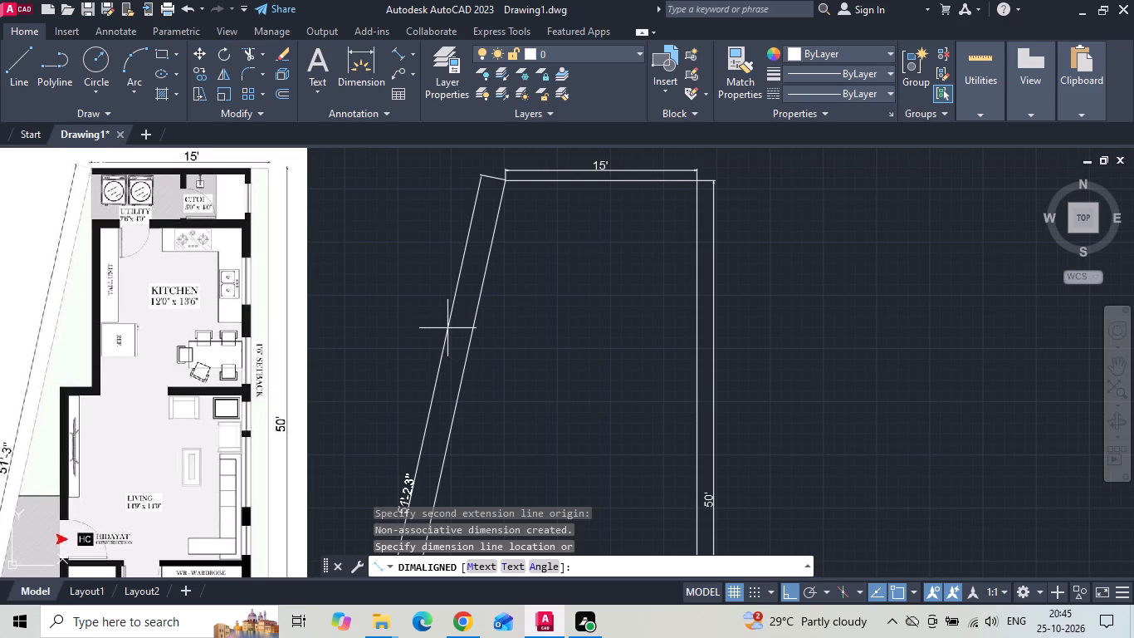
pyautogui.moveTo(447, 334); pyautogui.dragTo(551, 290, button='middle')
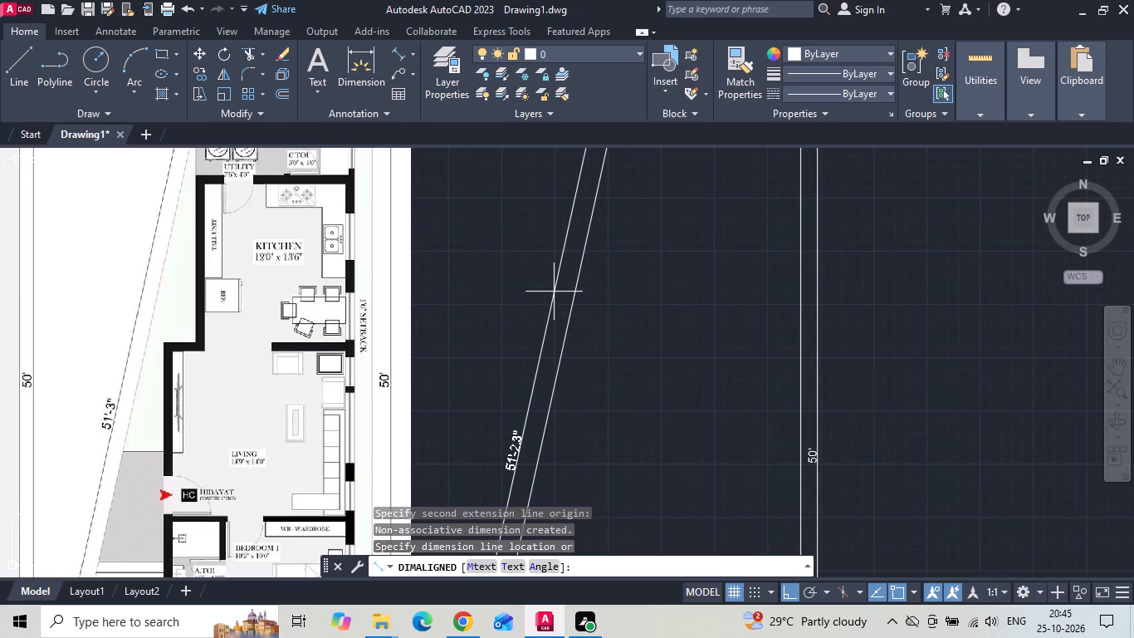
pyautogui.click(554, 292)
# Set the ISO-25 dimension style's primary unit precision to 0'-0", make the style current and close the Dimension Style Manager.
pyautogui.write('D')
pyautogui.press('space')
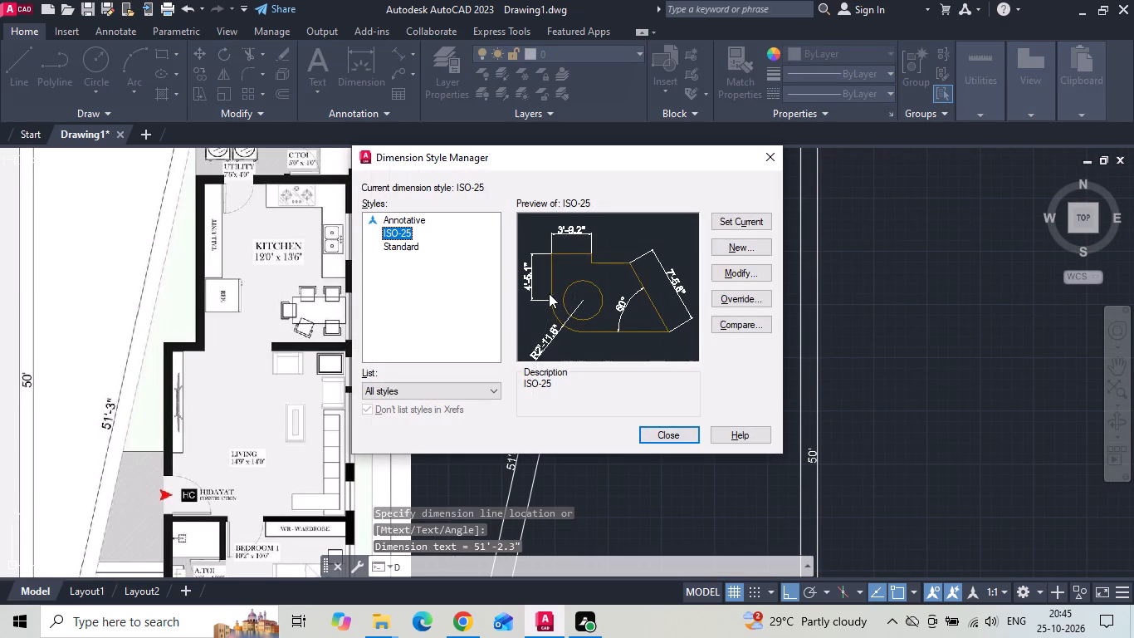
pyautogui.click(726, 271)
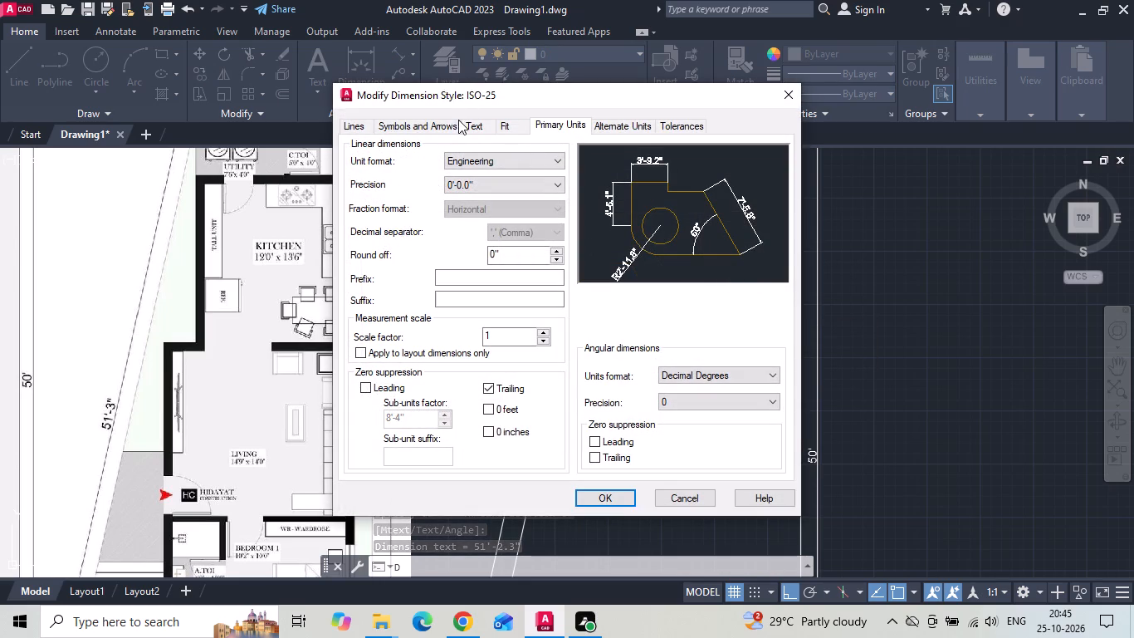
pyautogui.click(510, 186)
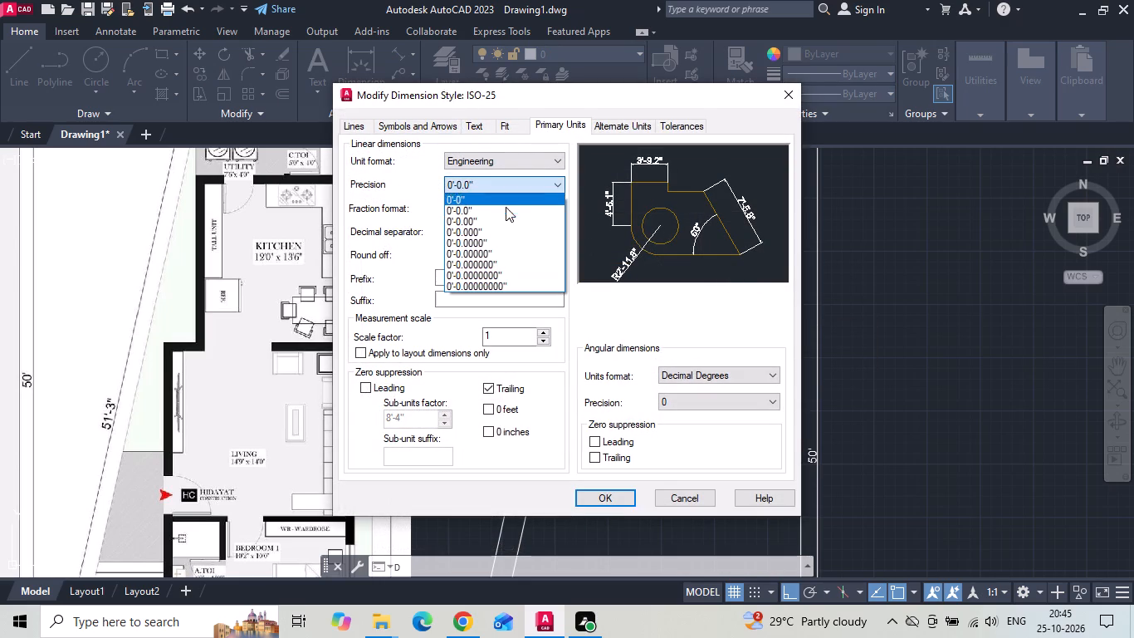
pyautogui.click(504, 194)
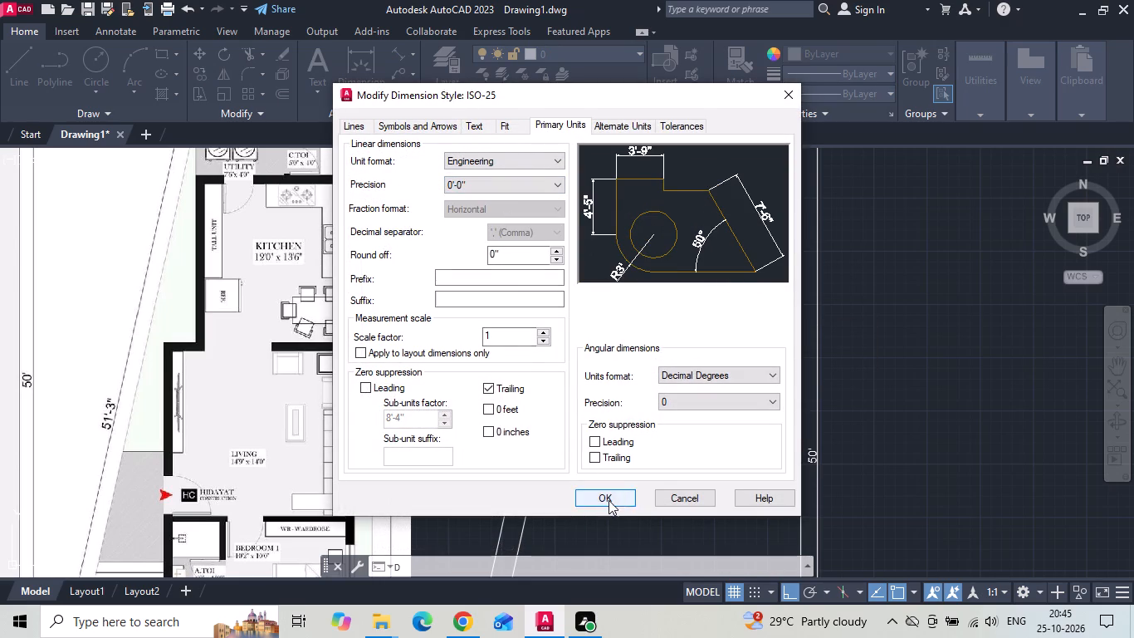
pyautogui.click(608, 500)
pyautogui.click(752, 223)
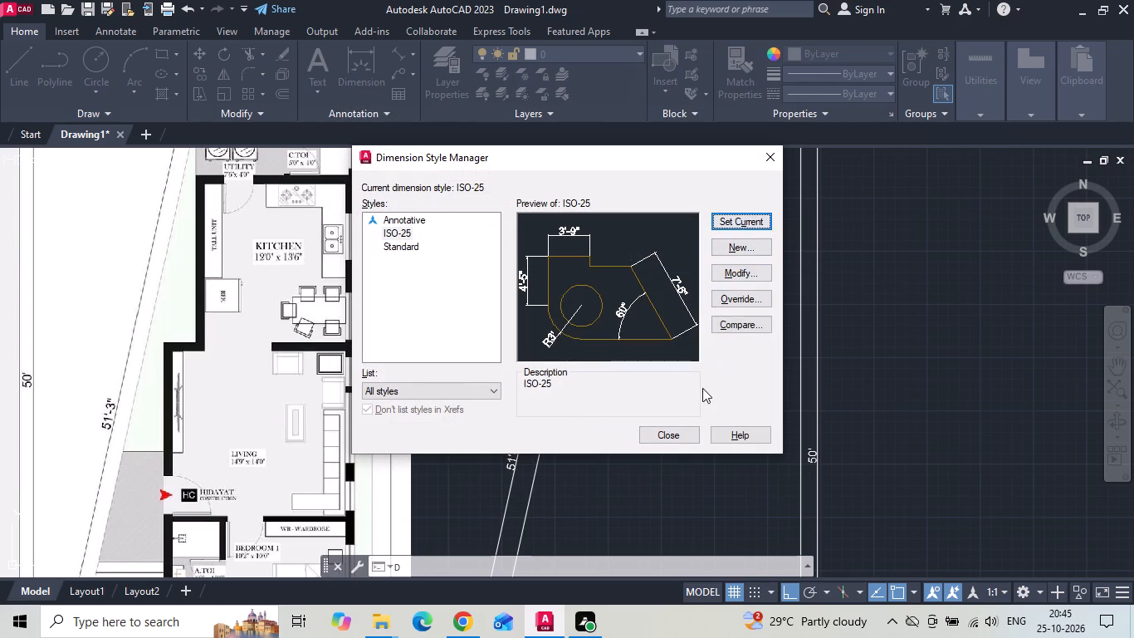
pyautogui.click(650, 434)
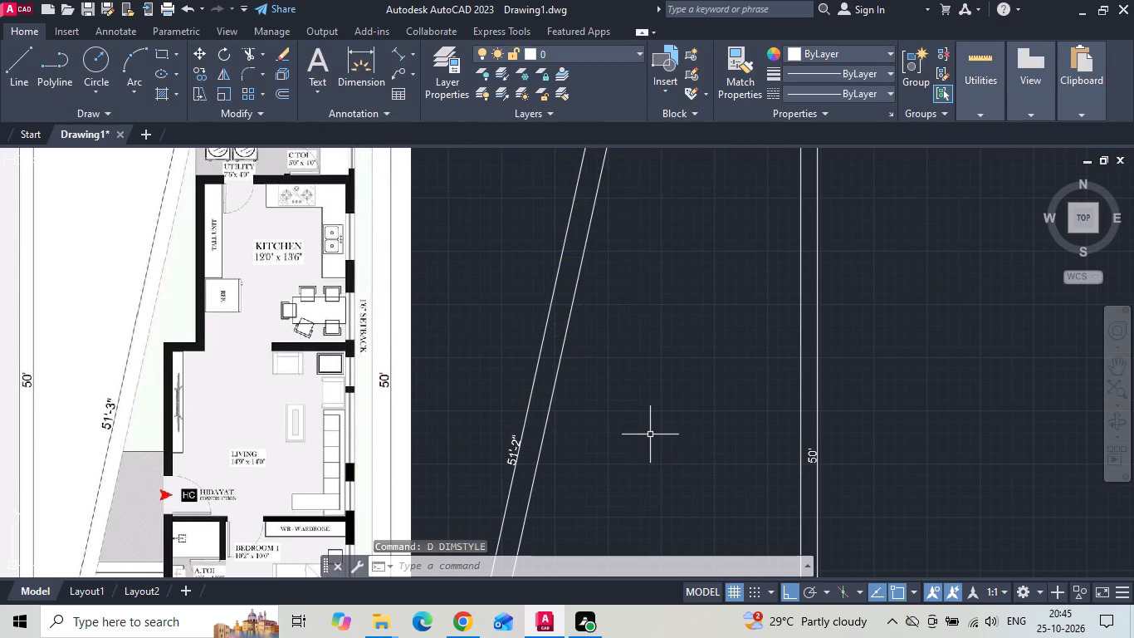
# Examine both ends of the slanted edge's aligned dimension at the plot's top-left and bottom-left corners, selecting the dimension to check its attachment points.
pyautogui.scroll(-1, 650, 434)
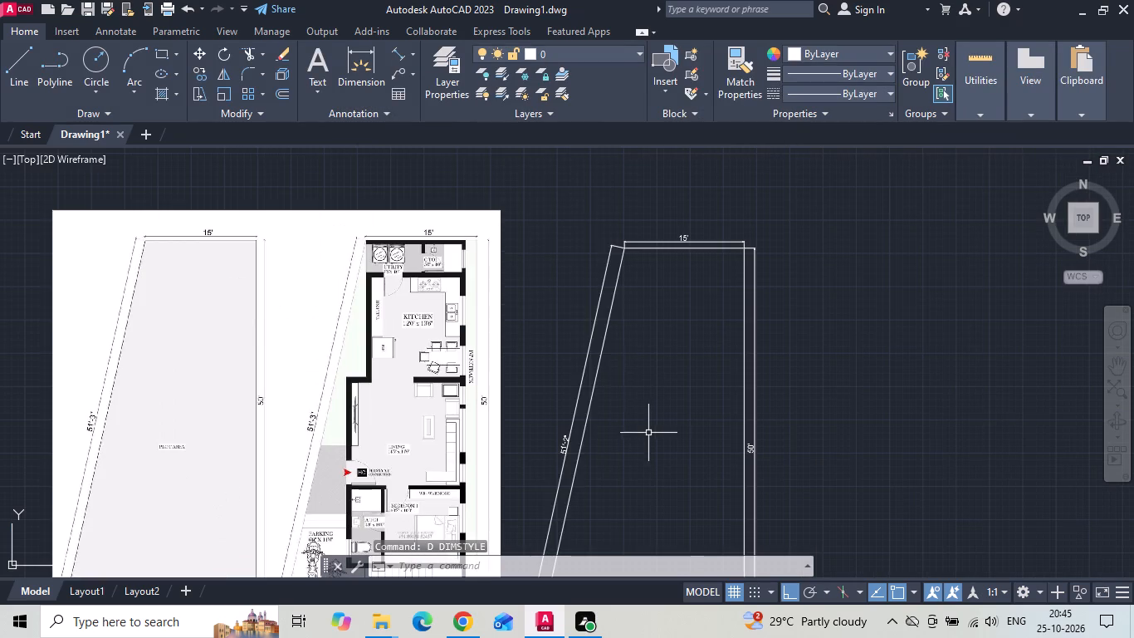
pyautogui.scroll(6, 611, 248)
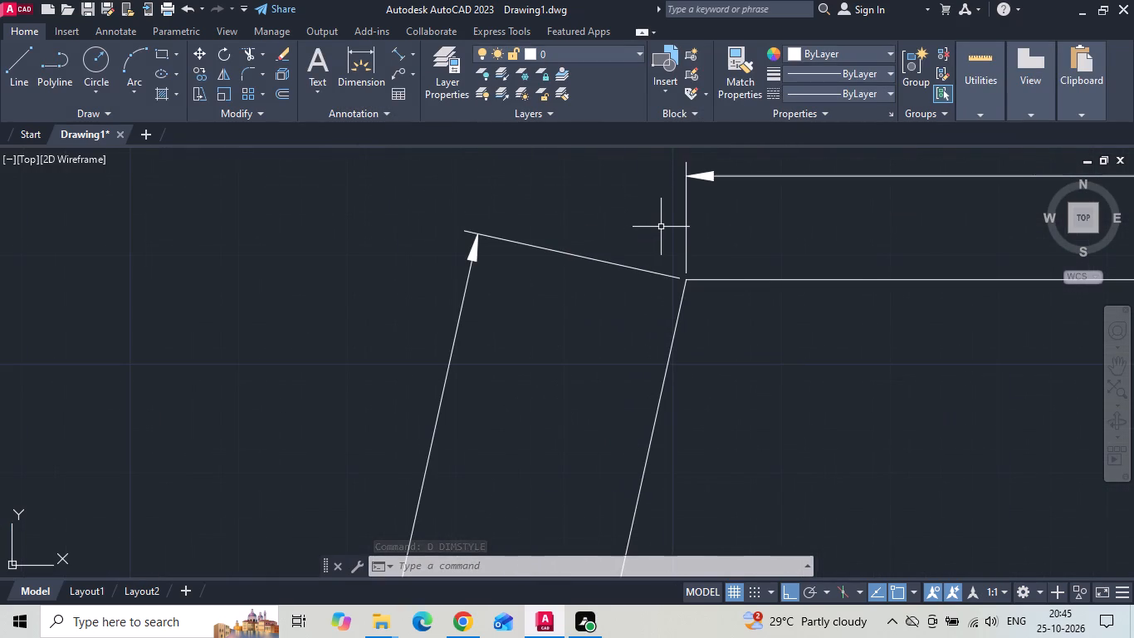
pyautogui.scroll(2, 707, 267)
pyautogui.scroll(-8, 705, 274)
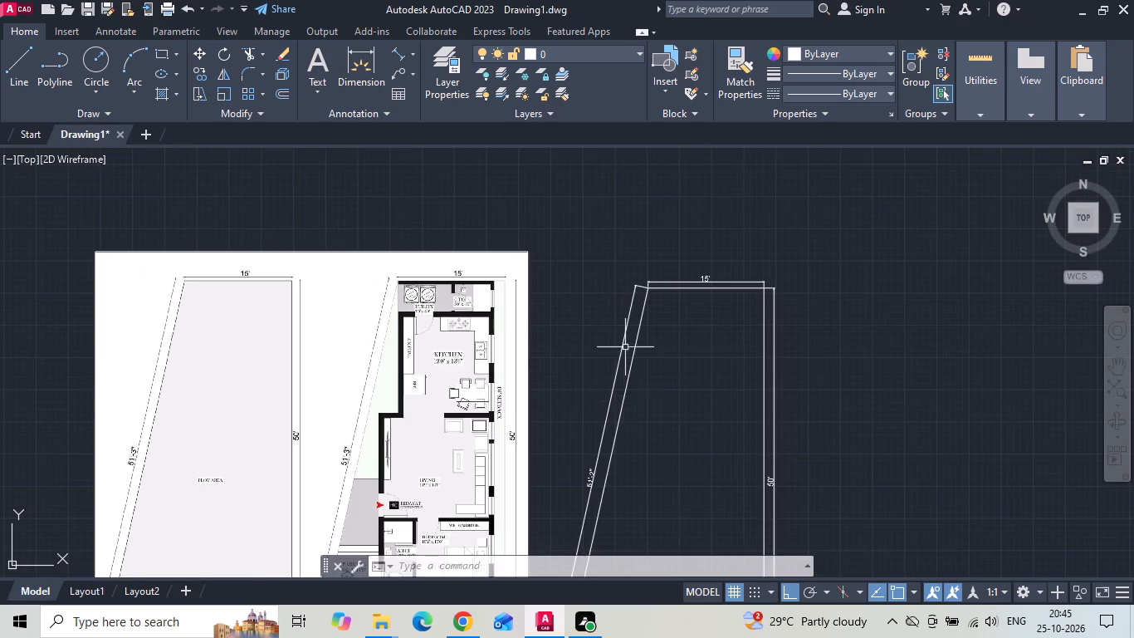
pyautogui.moveTo(621, 408); pyautogui.dragTo(649, 208, button='middle')
pyautogui.scroll(5, 581, 484)
pyautogui.scroll(1, 692, 508)
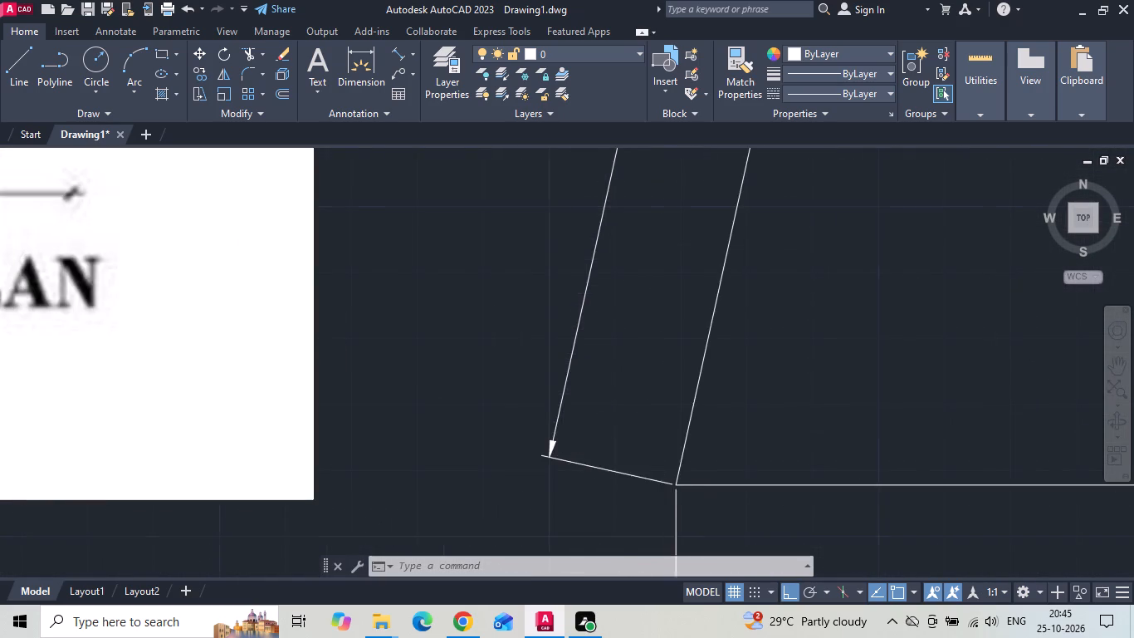
pyautogui.scroll(2, 692, 508)
pyautogui.moveTo(607, 406); pyautogui.dragTo(599, 406)
pyautogui.click(553, 415)
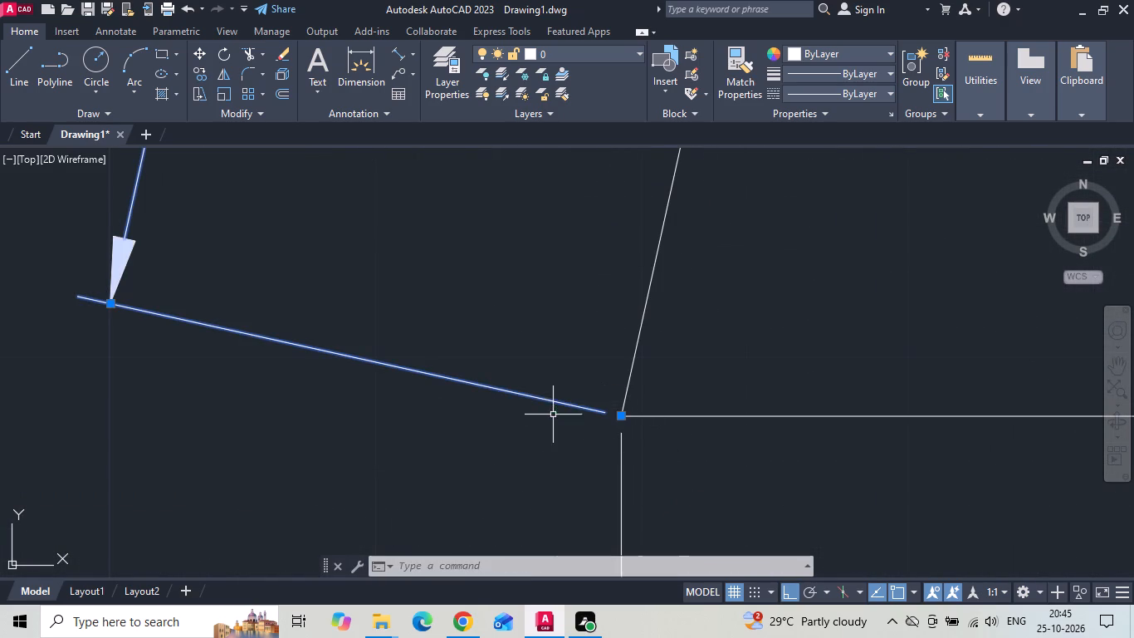
pyautogui.scroll(3, 593, 390)
pyautogui.scroll(-9, 602, 415)
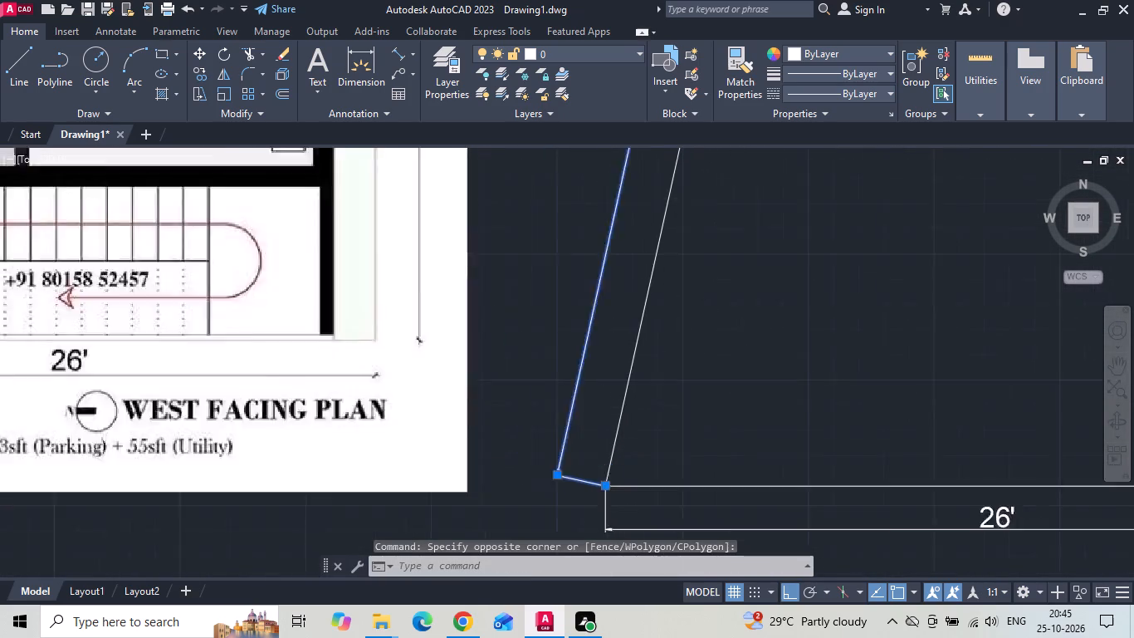
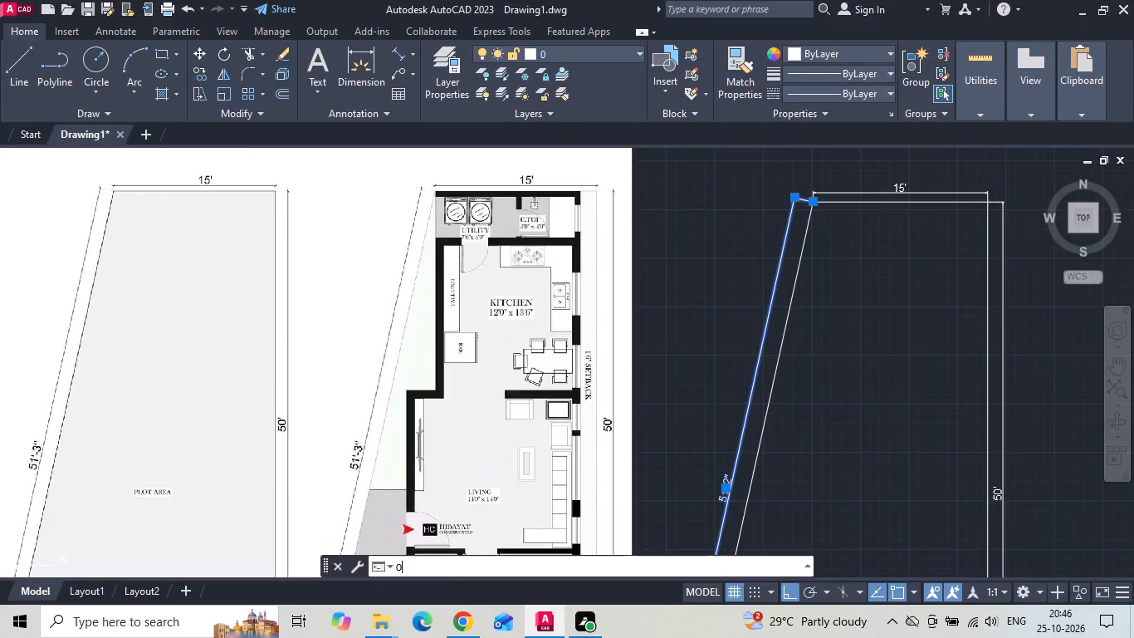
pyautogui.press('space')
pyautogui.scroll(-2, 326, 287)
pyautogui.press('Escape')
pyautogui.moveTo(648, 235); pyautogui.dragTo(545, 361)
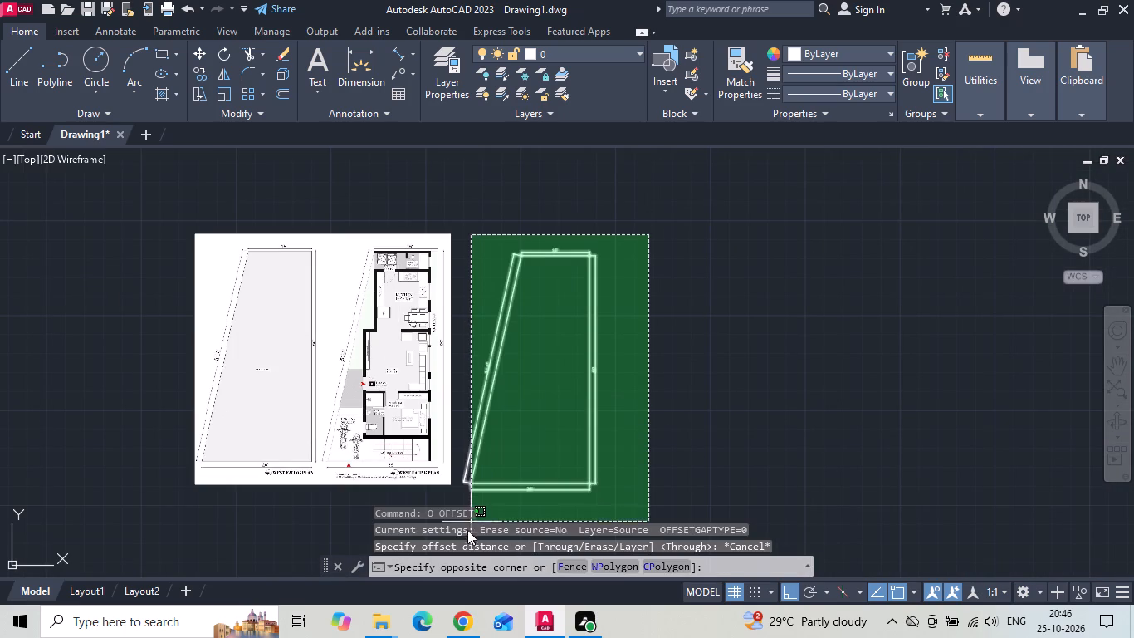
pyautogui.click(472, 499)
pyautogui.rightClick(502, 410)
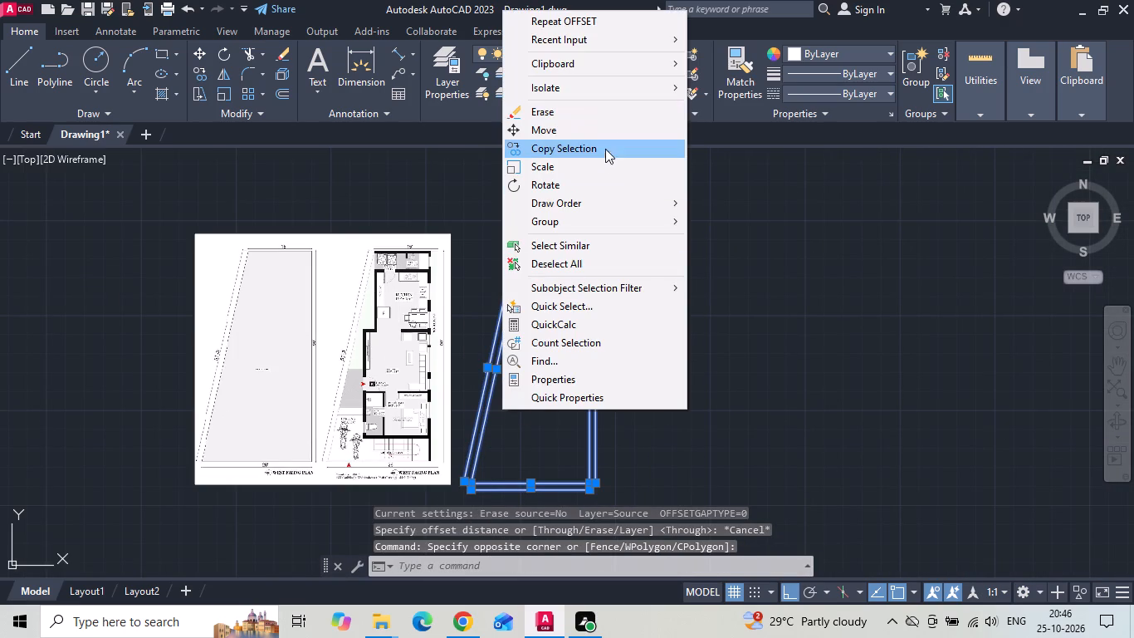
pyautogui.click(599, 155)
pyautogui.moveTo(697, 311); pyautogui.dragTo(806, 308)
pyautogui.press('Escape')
# Copy the plot boundary together with its dimensions horizontally to the empty area on its right.
pyautogui.moveTo(611, 216); pyautogui.dragTo(609, 217)
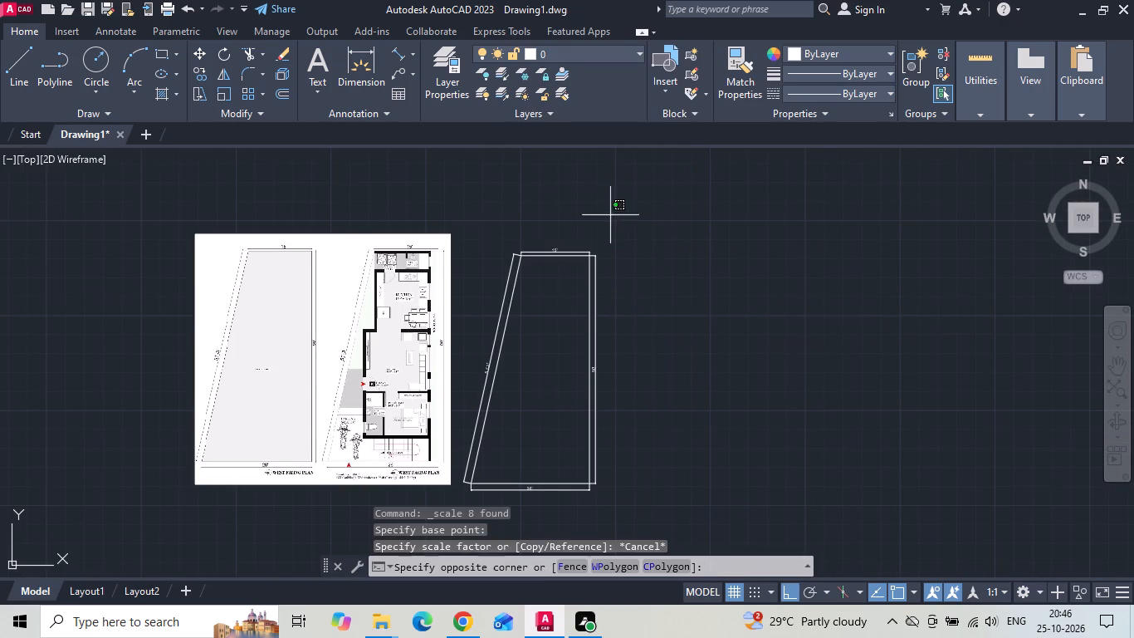
pyautogui.moveTo(609, 217); pyautogui.dragTo(555, 317)
pyautogui.click(480, 510)
pyautogui.rightClick(519, 388)
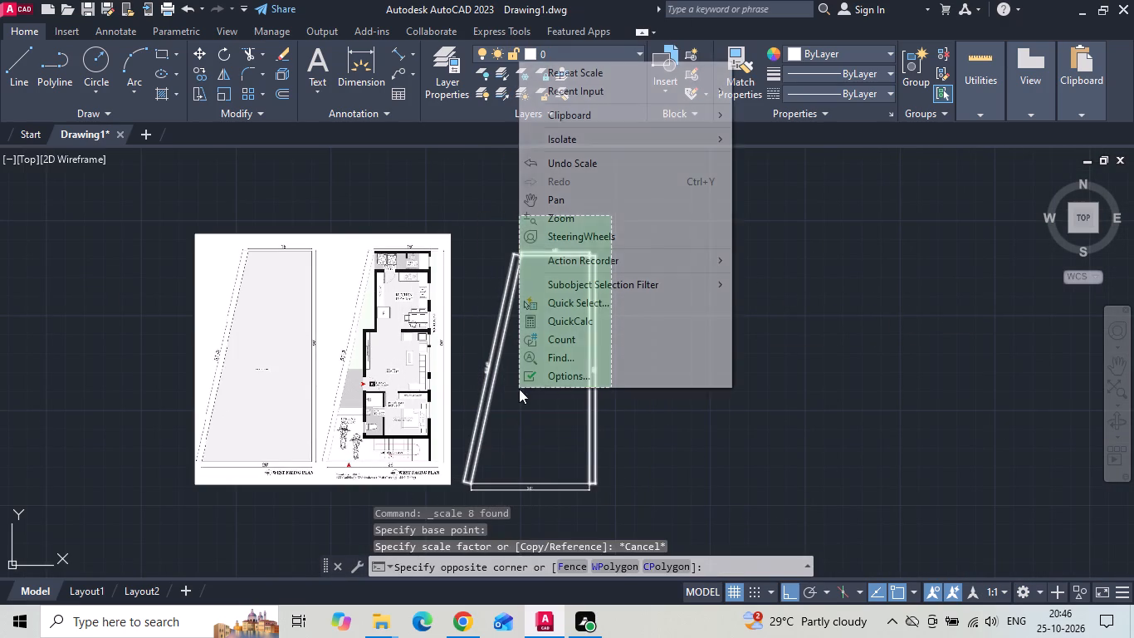
pyautogui.click(536, 508)
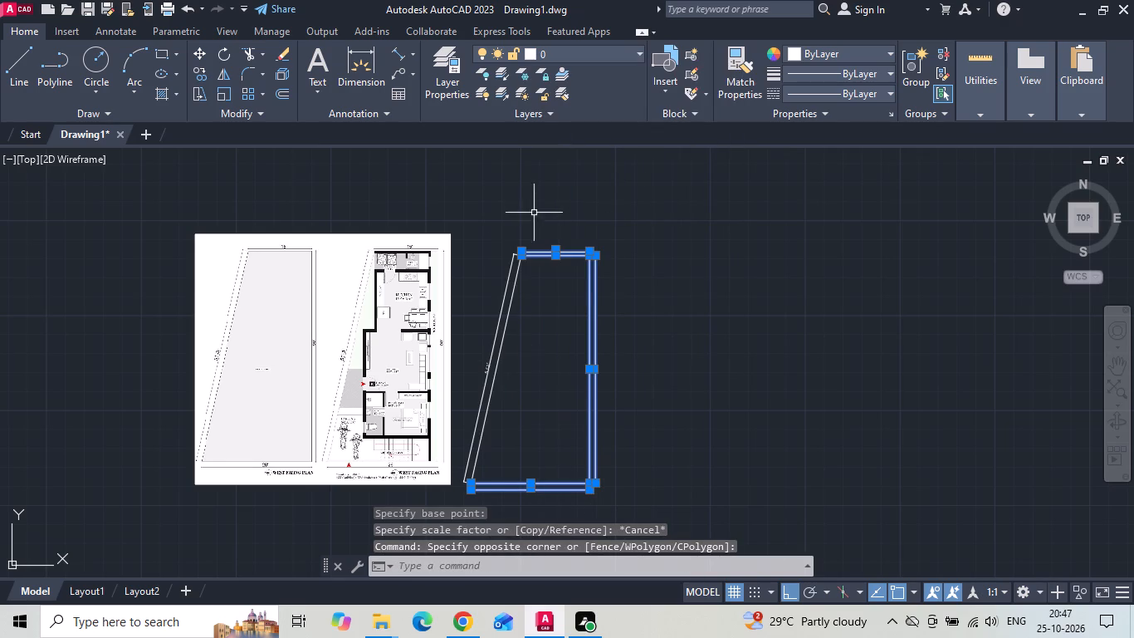
pyautogui.moveTo(544, 206); pyautogui.dragTo(511, 290)
pyautogui.click(483, 375)
pyautogui.rightClick(483, 375)
pyautogui.click(514, 351)
pyautogui.moveTo(596, 378); pyautogui.dragTo(697, 378)
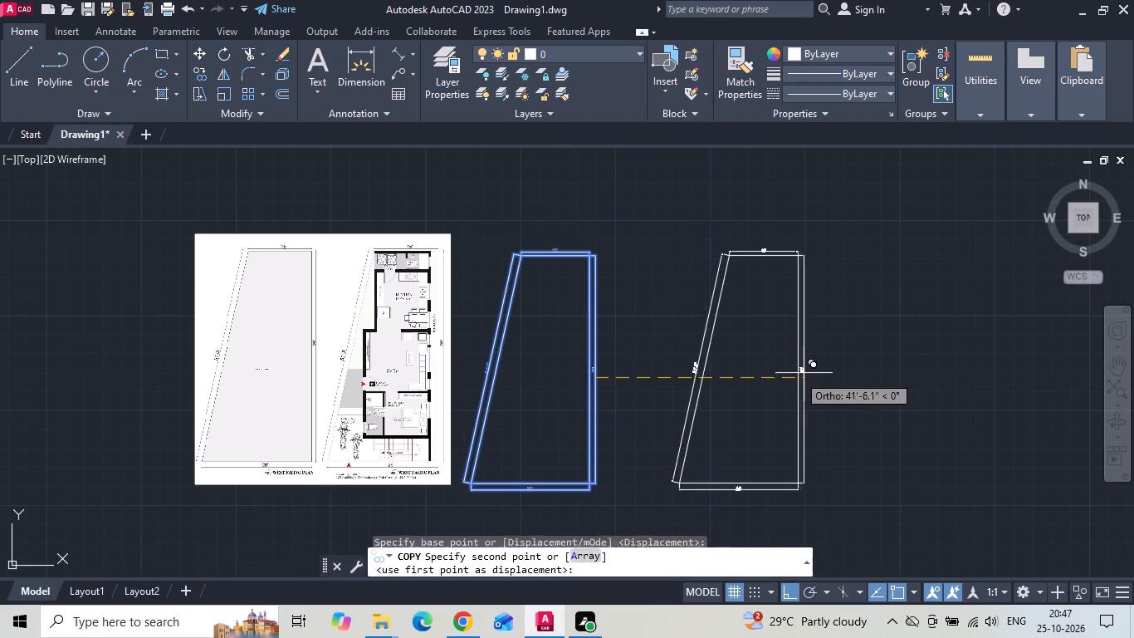
pyautogui.click(757, 376)
pyautogui.press('Escape')
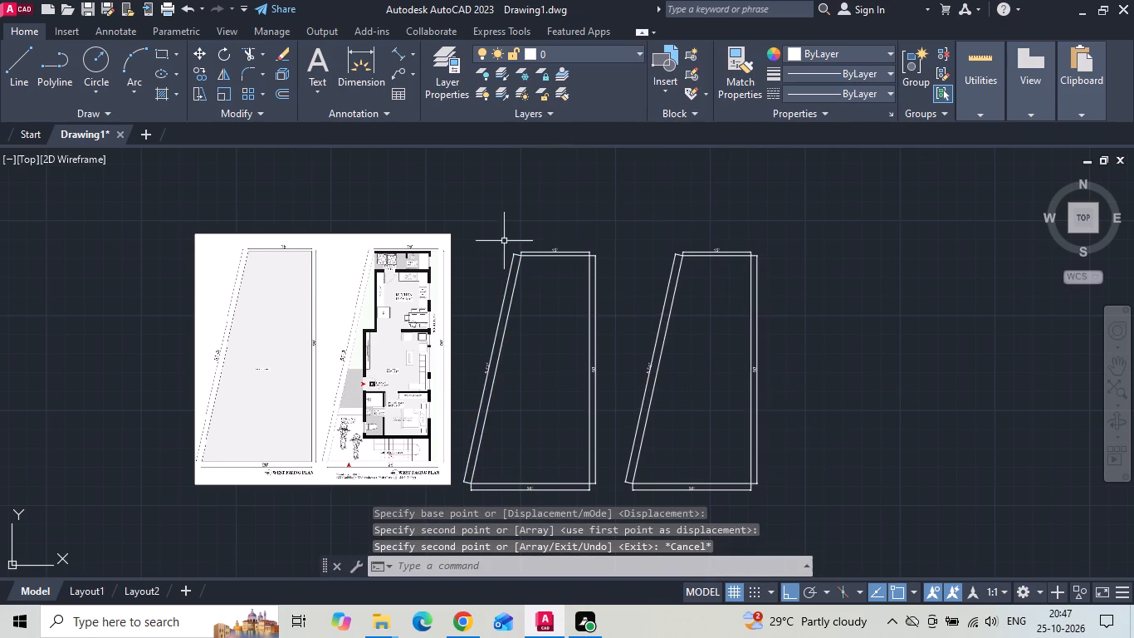
# Offset the original plot's top edge and right edge inward by 9 inches.
pyautogui.scroll(2, 501, 240)
pyautogui.write('O 9')
pyautogui.press('space')
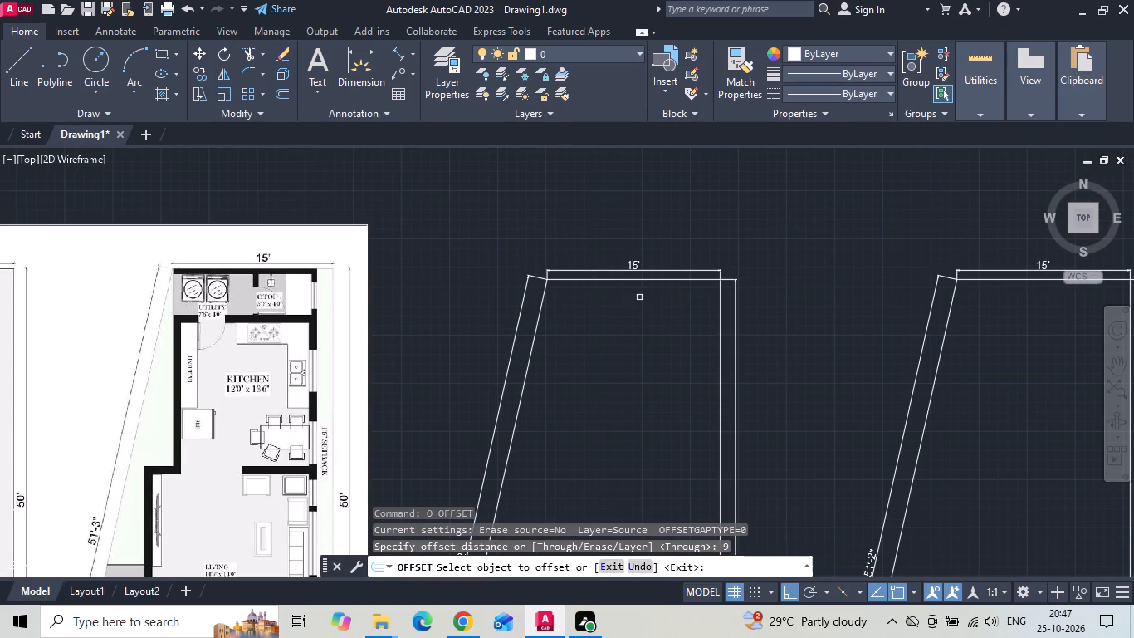
pyautogui.moveTo(645, 278); pyautogui.dragTo(635, 297)
pyautogui.moveTo(605, 345); pyautogui.dragTo(607, 353)
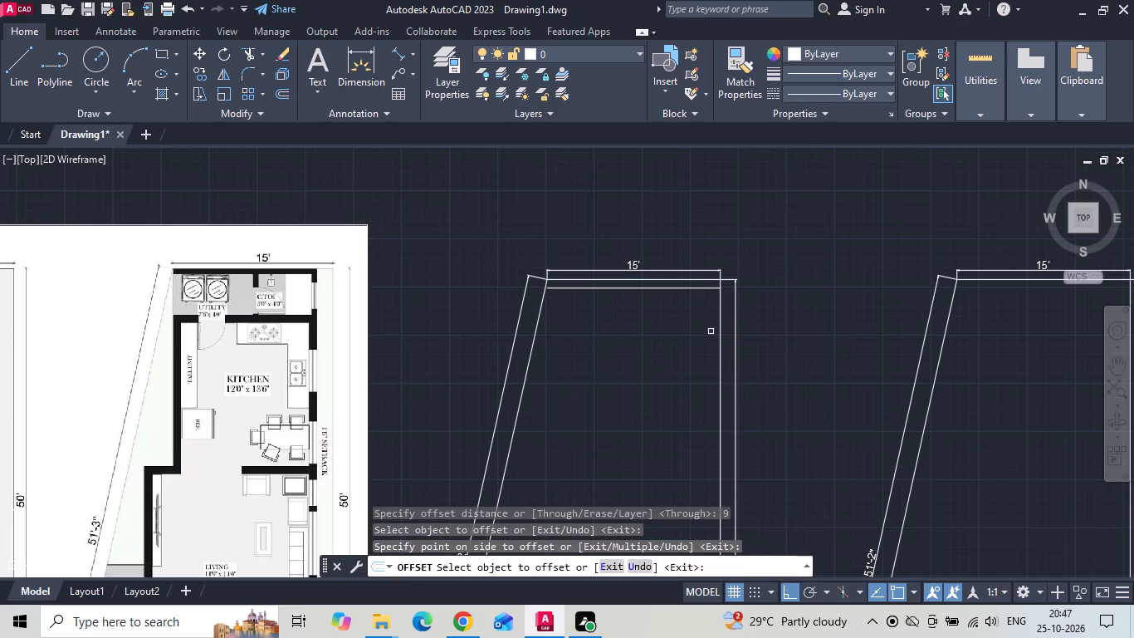
pyautogui.moveTo(720, 336); pyautogui.dragTo(711, 344)
pyautogui.click(642, 376)
pyautogui.press('Escape')
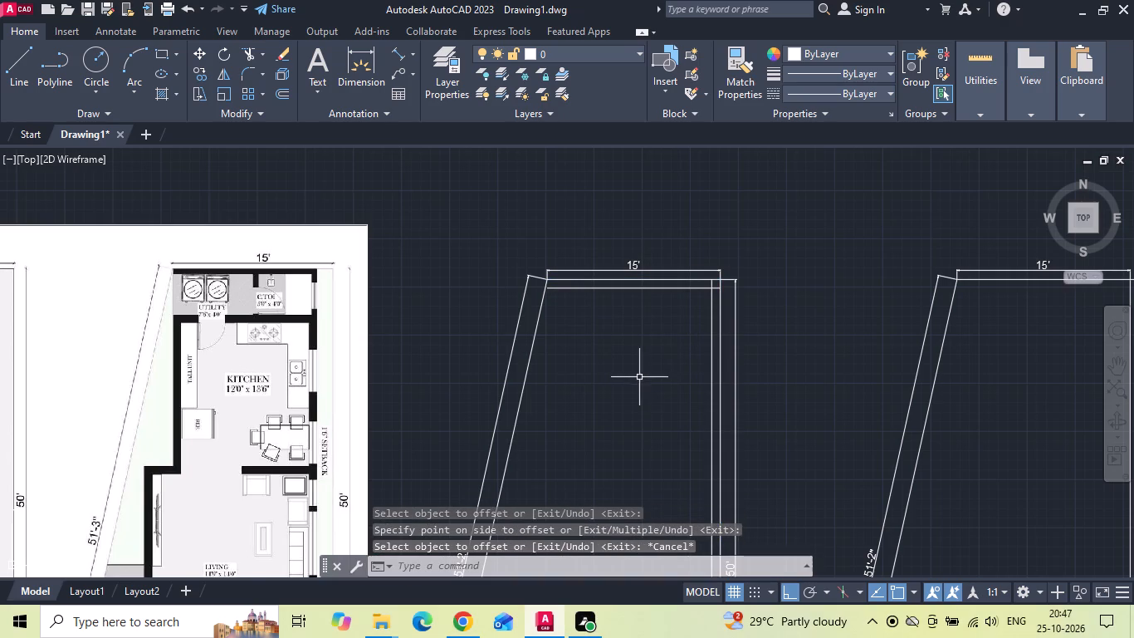
# Offset the right wall's inner line 12' to the left to set the kitchen's width.
pyautogui.scroll(1, 495, 375)
pyautogui.press('o')
pyautogui.press('space')
pyautogui.moveTo(563, 372); pyautogui.dragTo(638, 356, button='middle')
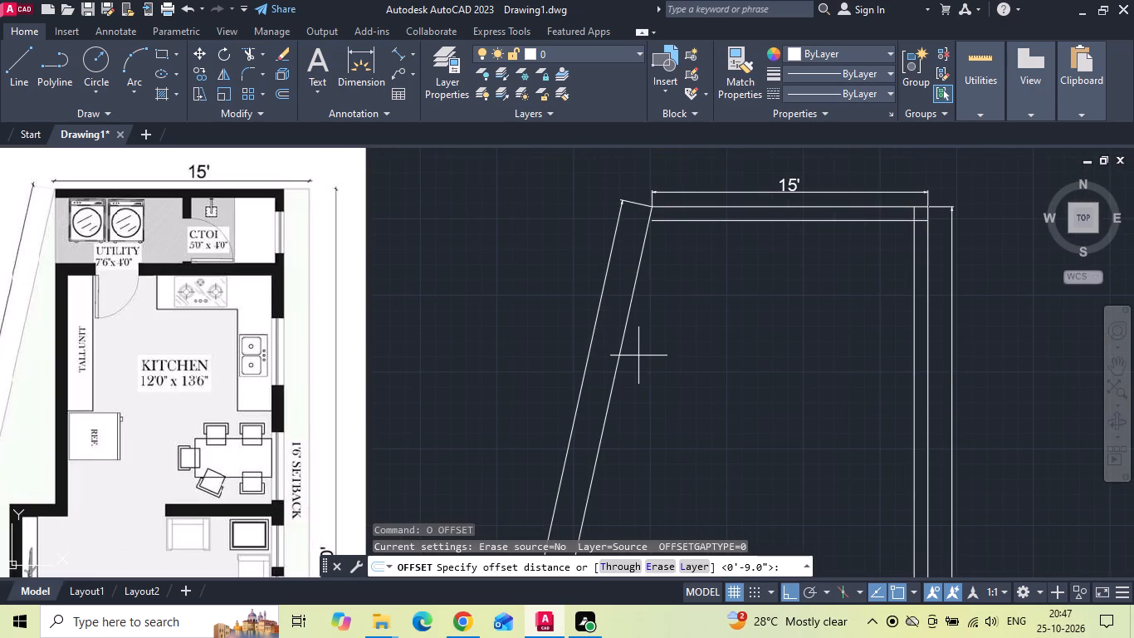
pyautogui.write("12'")
pyautogui.press('Return')
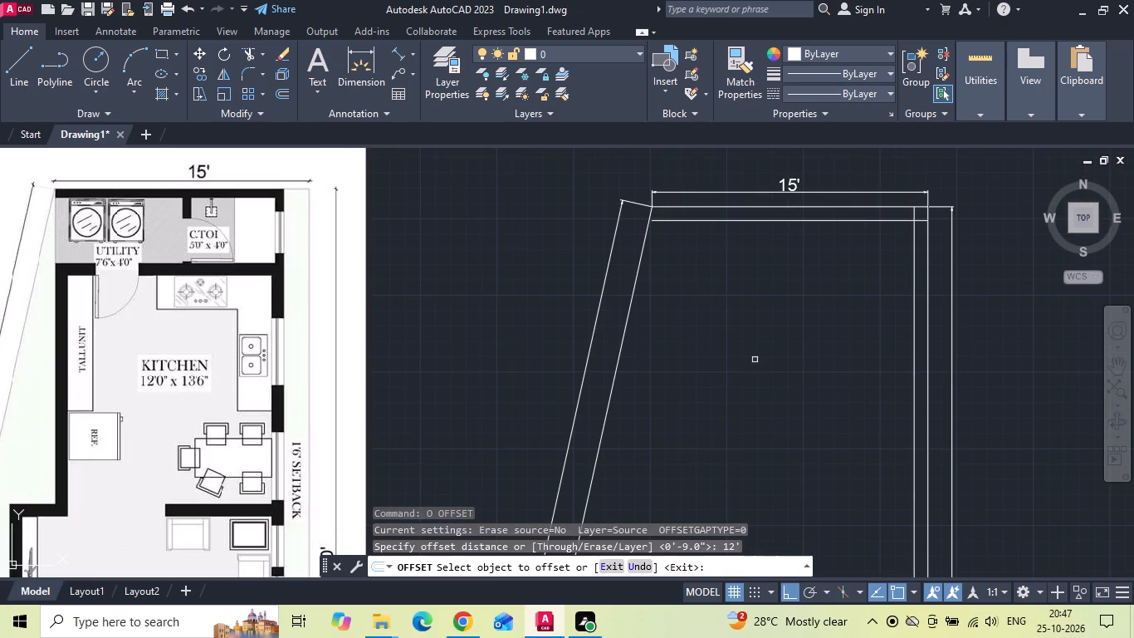
pyautogui.click(916, 351)
pyautogui.click(880, 373)
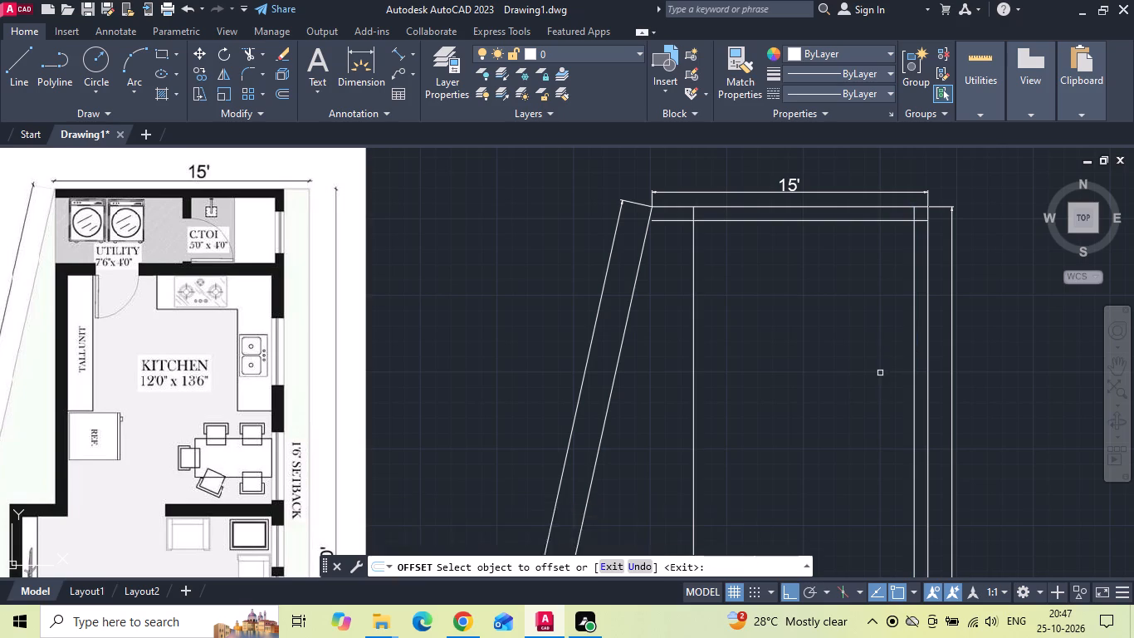
pyautogui.press('Escape')
# Offset the kitchen's left line a further 9 inches outward to form the left wall's thickness.
pyautogui.write('O 9')
pyautogui.press('space')
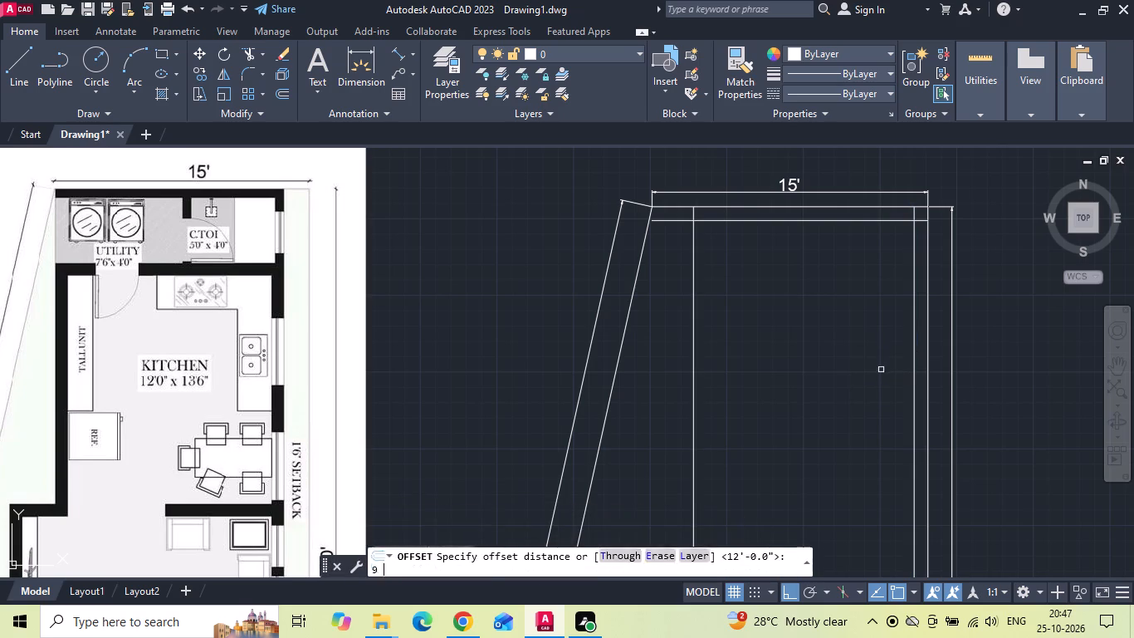
pyautogui.moveTo(692, 325); pyautogui.dragTo(683, 325)
pyautogui.click(665, 331)
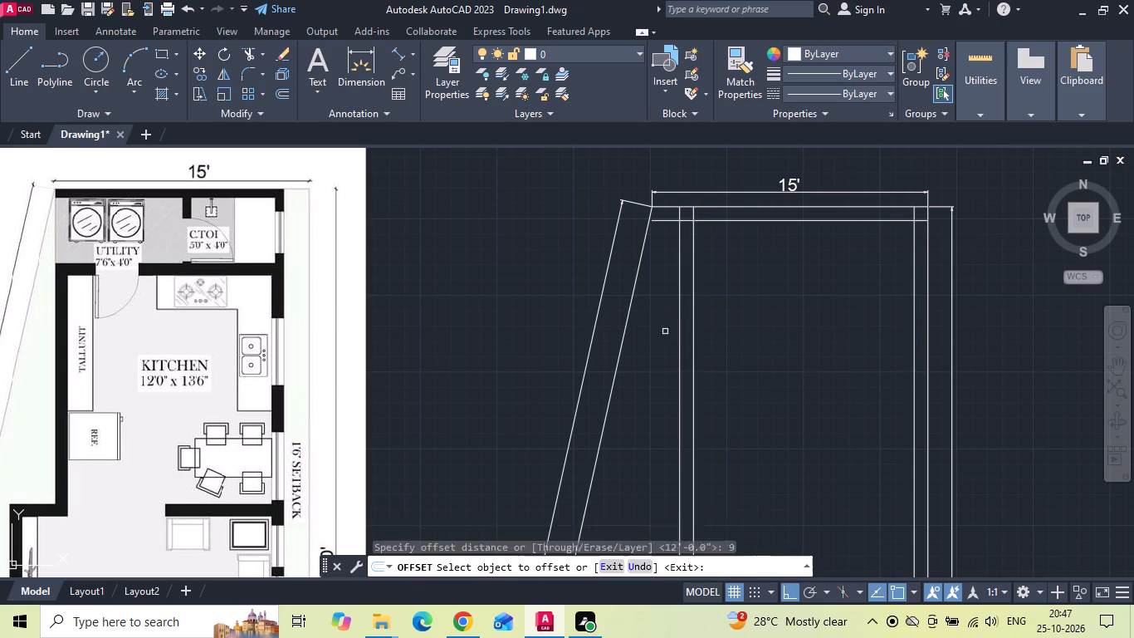
pyautogui.middleClick(681, 316)
pyautogui.press('Escape')
pyautogui.write('O')
pyautogui.press('space')
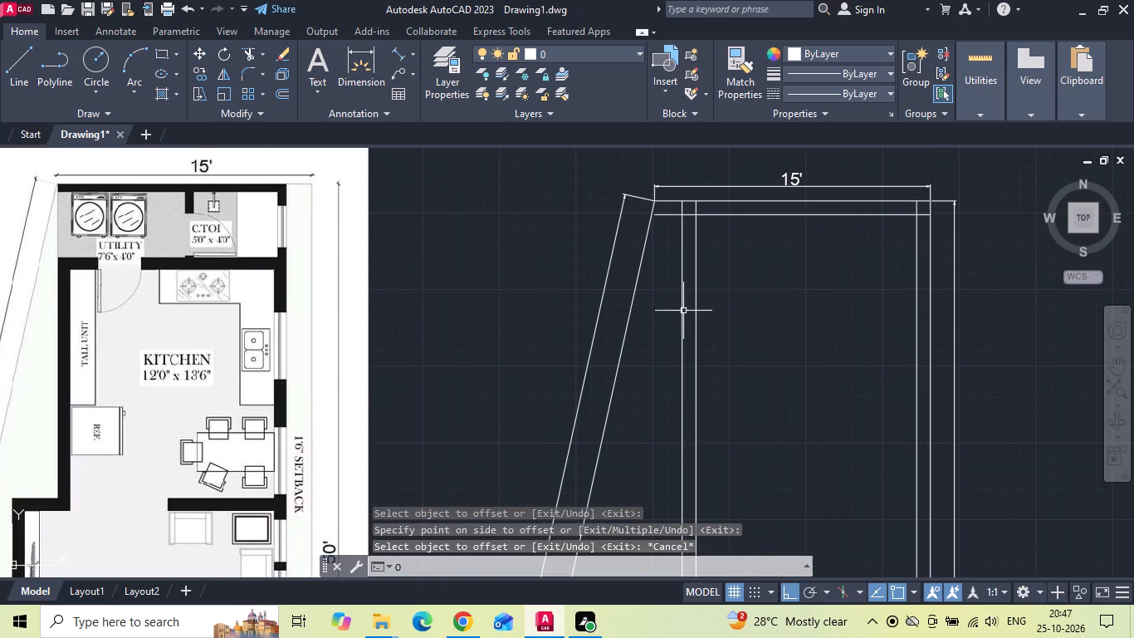
pyautogui.press('Escape')
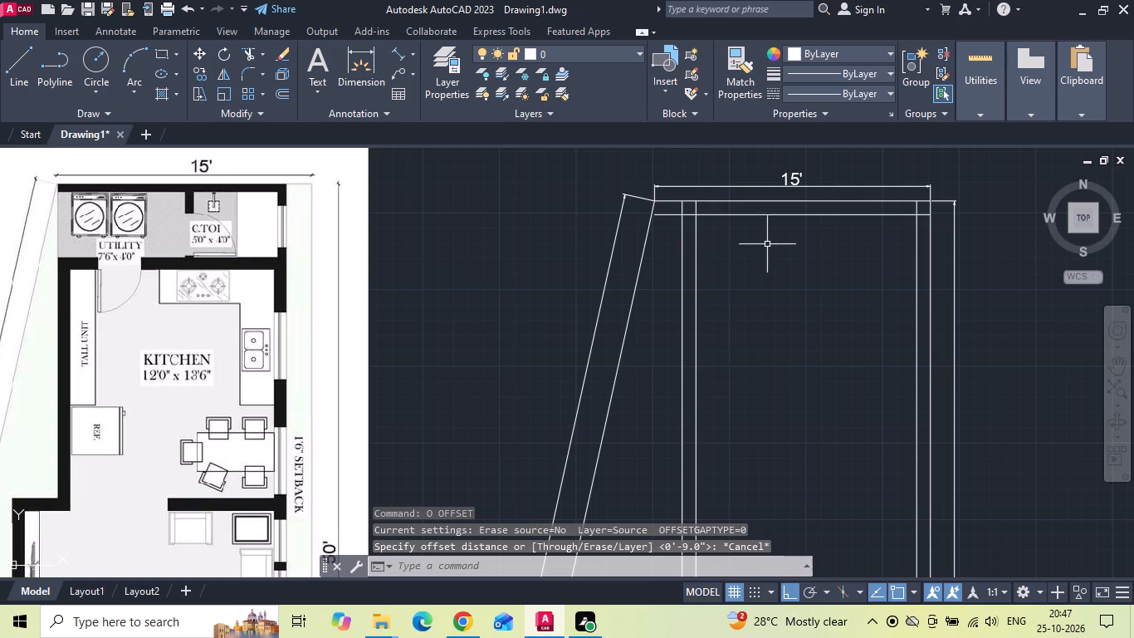
# Move the top wall's inner line up 3 inches.
pyautogui.click(775, 208)
pyautogui.click(744, 253)
pyautogui.rightClick(756, 284)
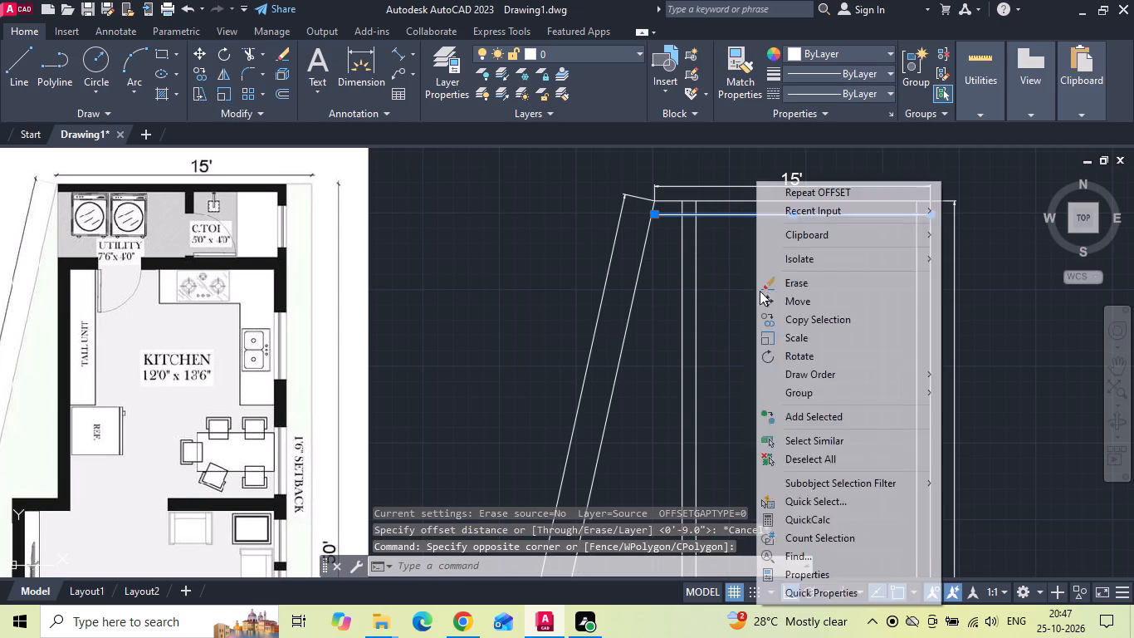
pyautogui.click(788, 302)
pyautogui.click(797, 401)
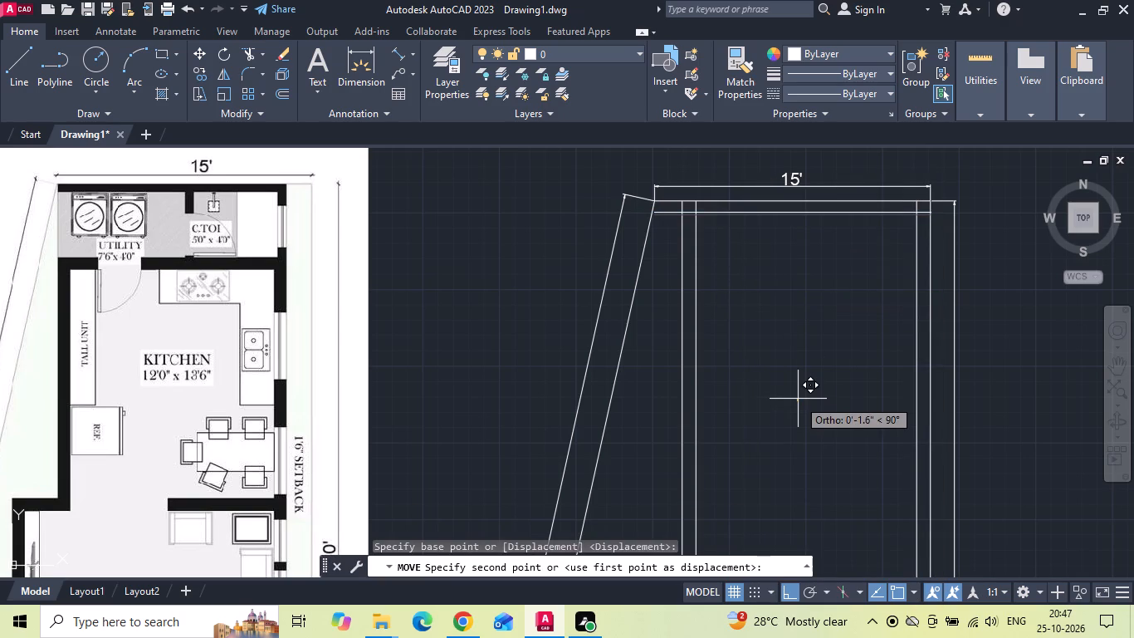
pyautogui.write('3')
pyautogui.press('space')
# Offset the top wall's inner line 4' downward to set the depth of the utility and toilet area.
pyautogui.write("O 4'")
pyautogui.press('Return')
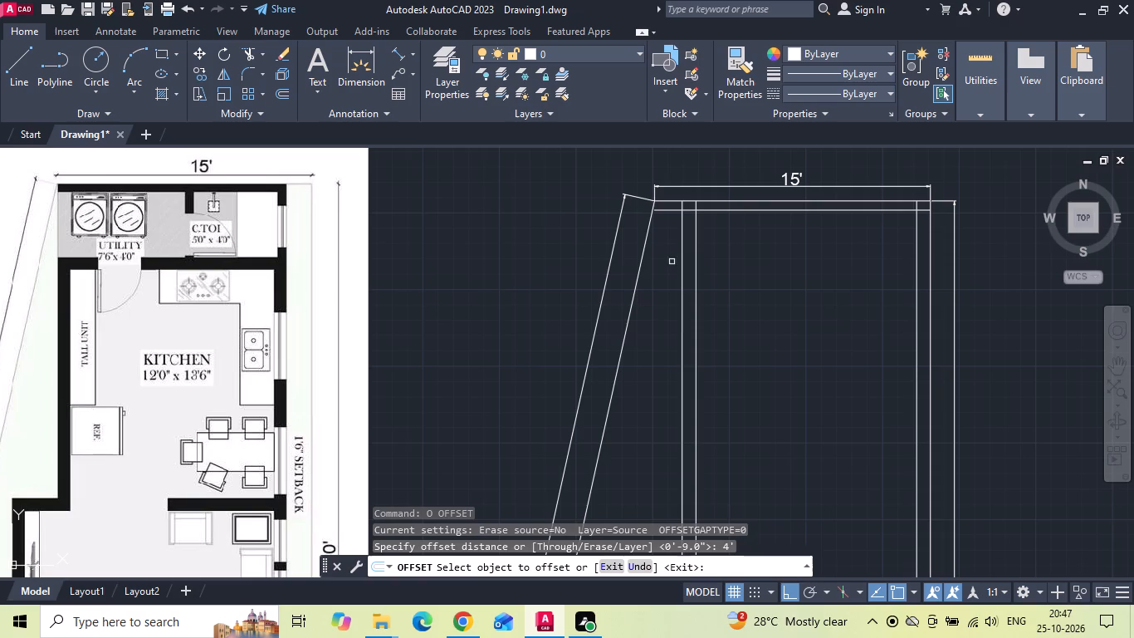
pyautogui.moveTo(748, 209); pyautogui.dragTo(749, 217)
pyautogui.click(749, 280)
pyautogui.press('Escape')
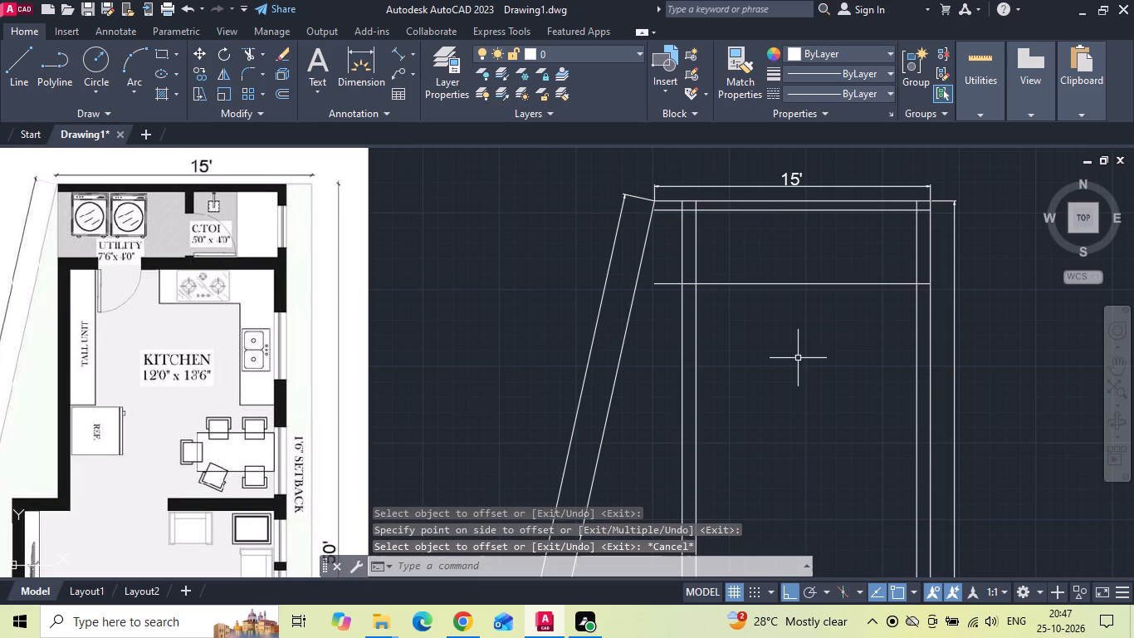
# Offset the utility area's lower line 9 inches downward to form the wall above the kitchen.
pyautogui.write('O 9')
pyautogui.press('space')
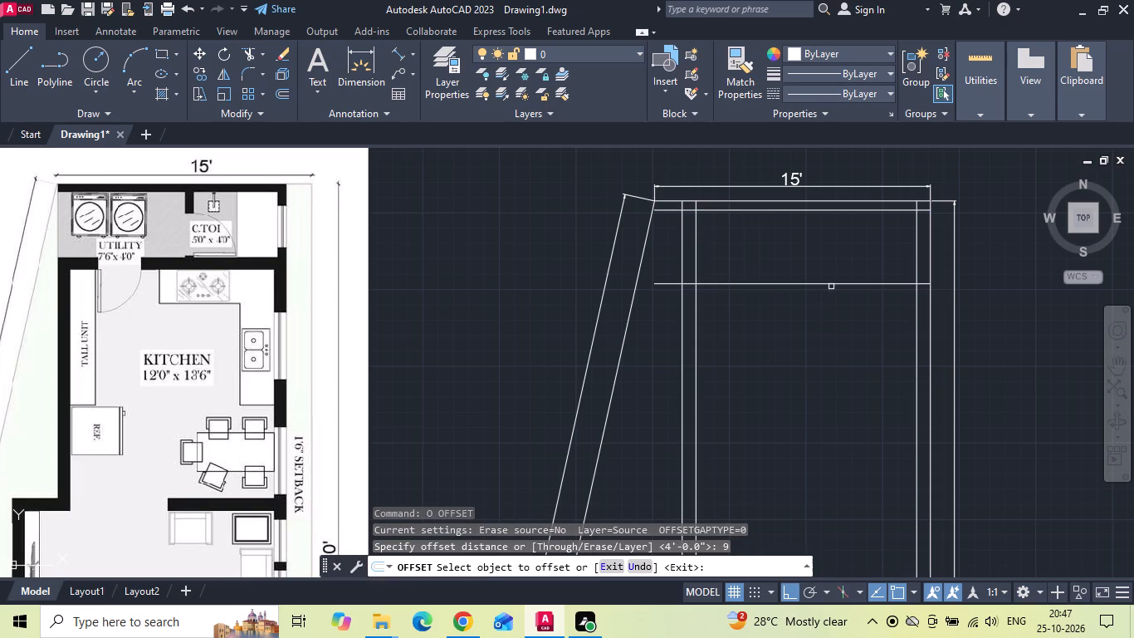
pyautogui.moveTo(832, 285); pyautogui.dragTo(832, 292)
pyautogui.click(832, 303)
pyautogui.press('Escape')
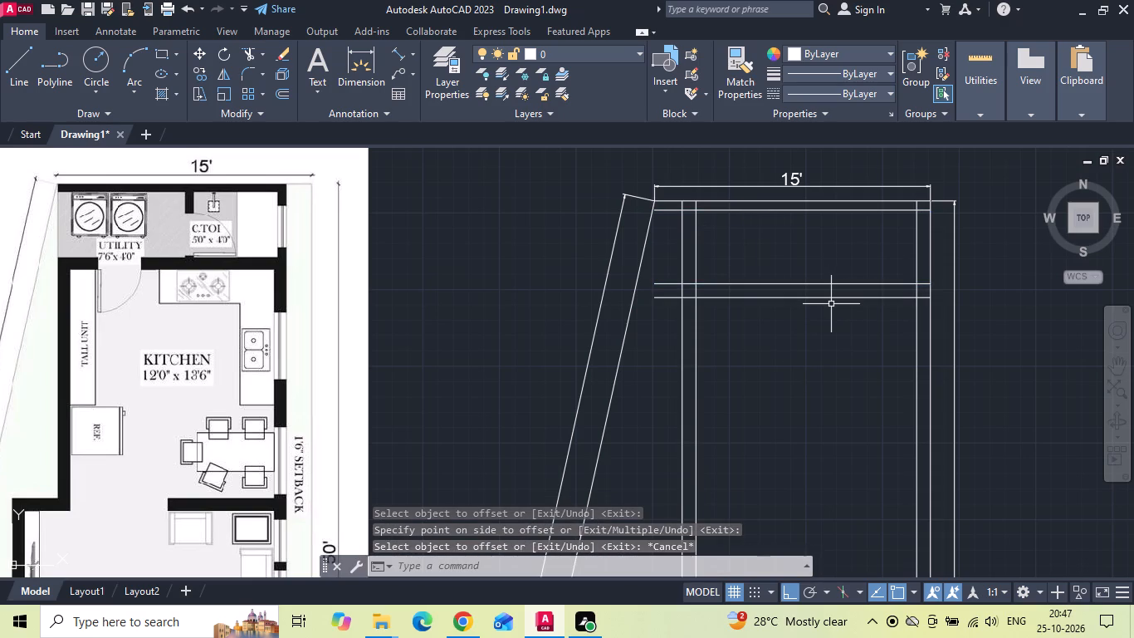
pyautogui.press('Escape')
# Offset the right wall's inner line 5' to the left to set the toilet's width.
pyautogui.write("O 5'")
pyautogui.press('Return')
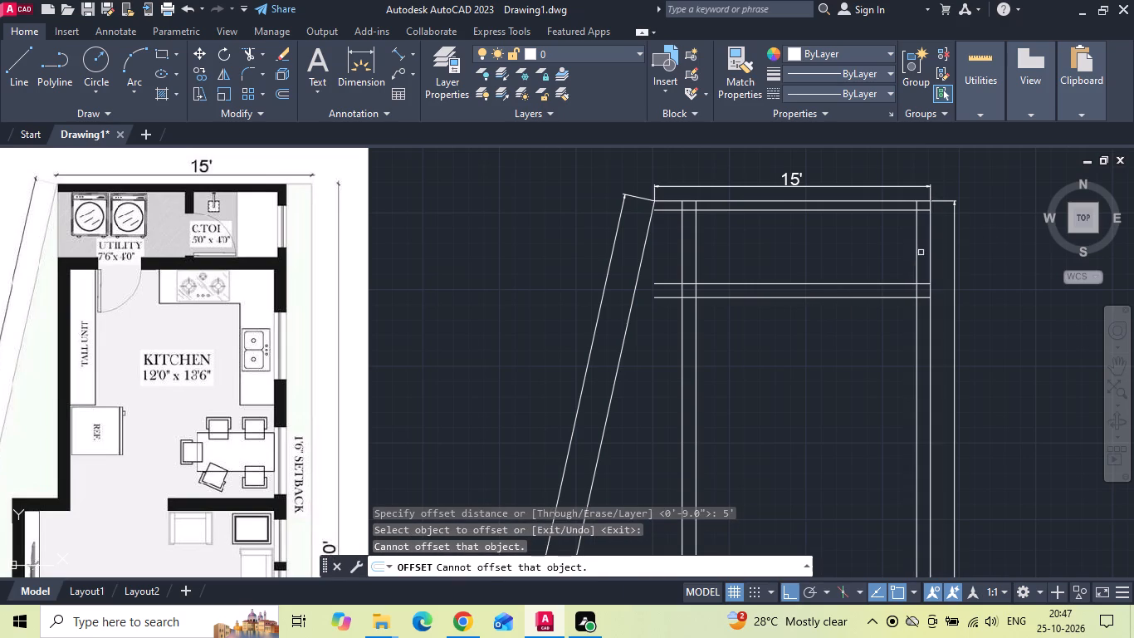
pyautogui.moveTo(917, 255); pyautogui.dragTo(910, 262)
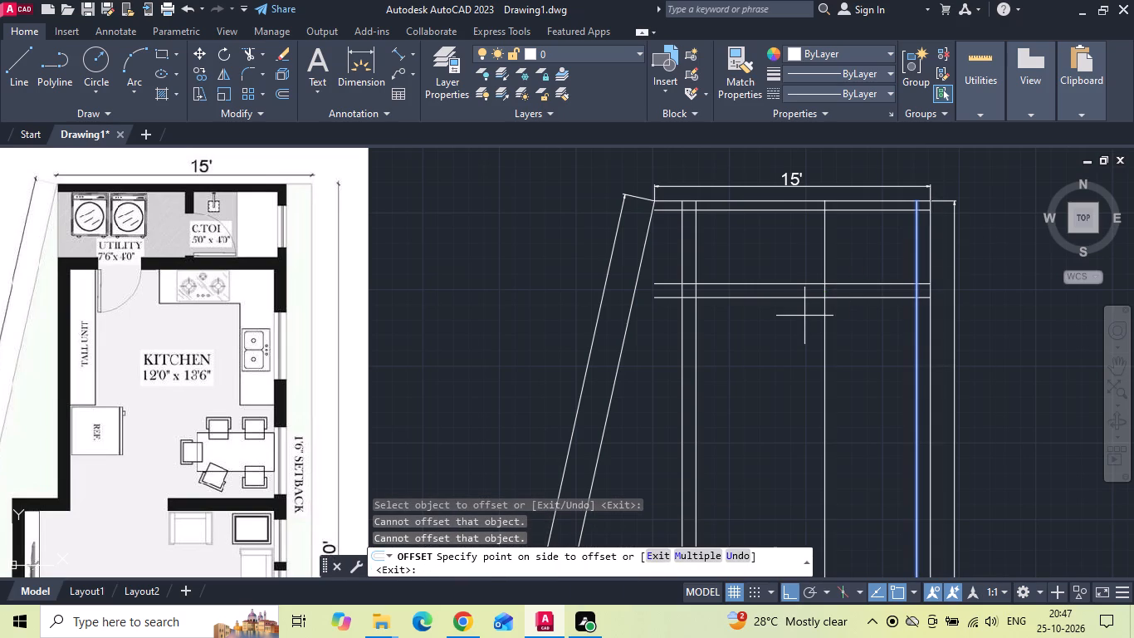
pyautogui.click(804, 316)
pyautogui.press('Escape')
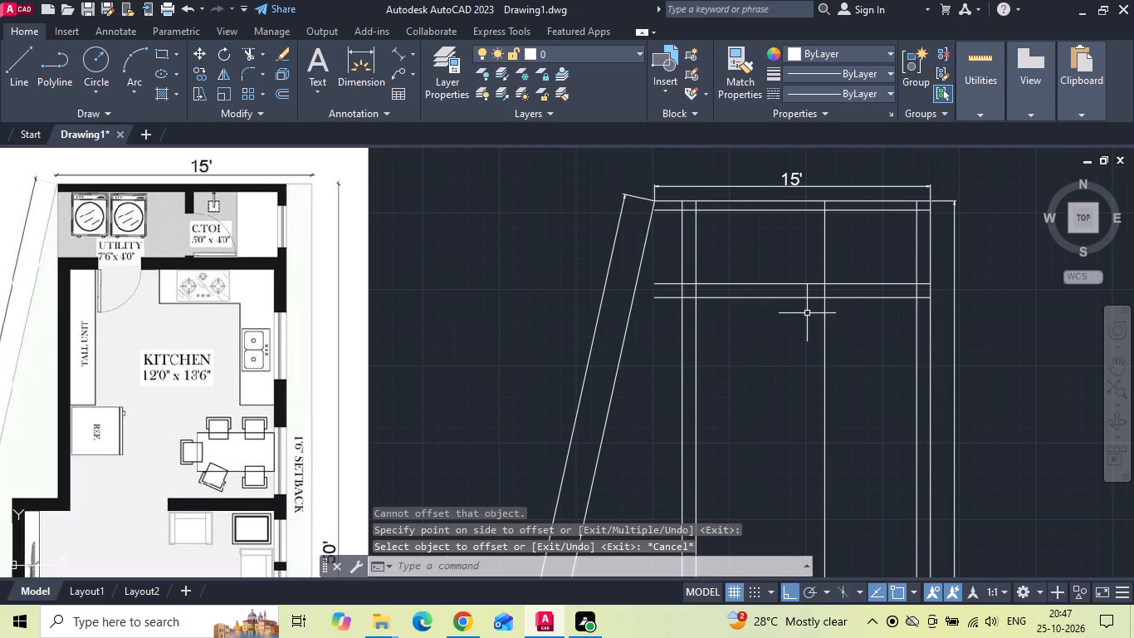
# Trim the right wall's inner line and the toilet's left line where they cross the wall above the kitchen.
pyautogui.press('t')
pyautogui.press('r')
pyautogui.press('space')
pyautogui.press('space')
pyautogui.scroll(2, 894, 293)
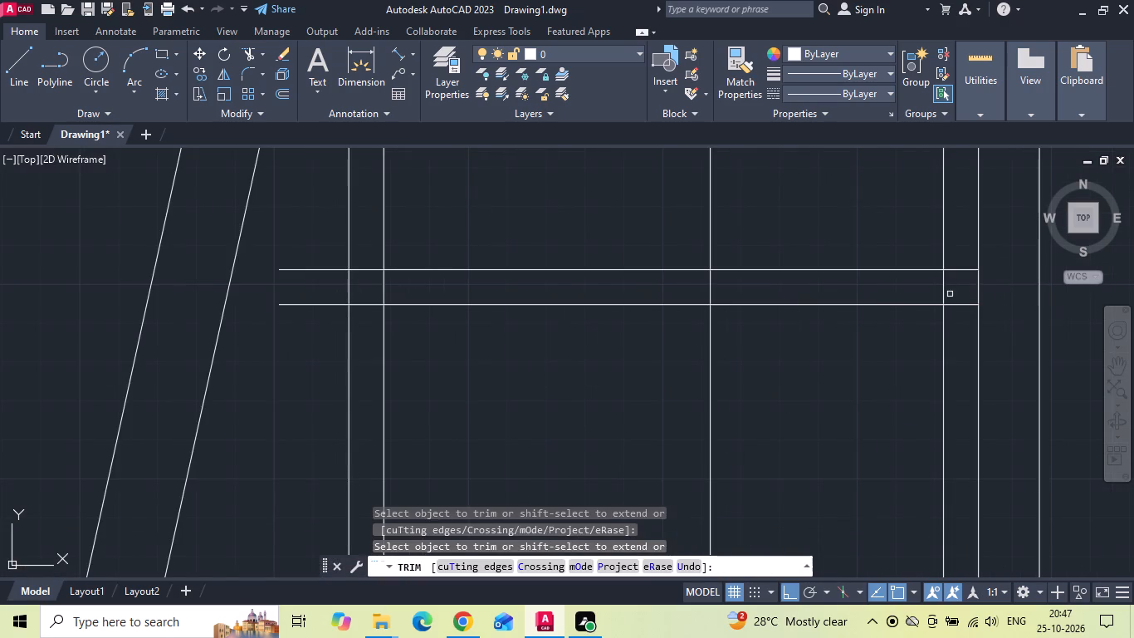
pyautogui.click(950, 294)
pyautogui.click(712, 288)
pyautogui.click(708, 288)
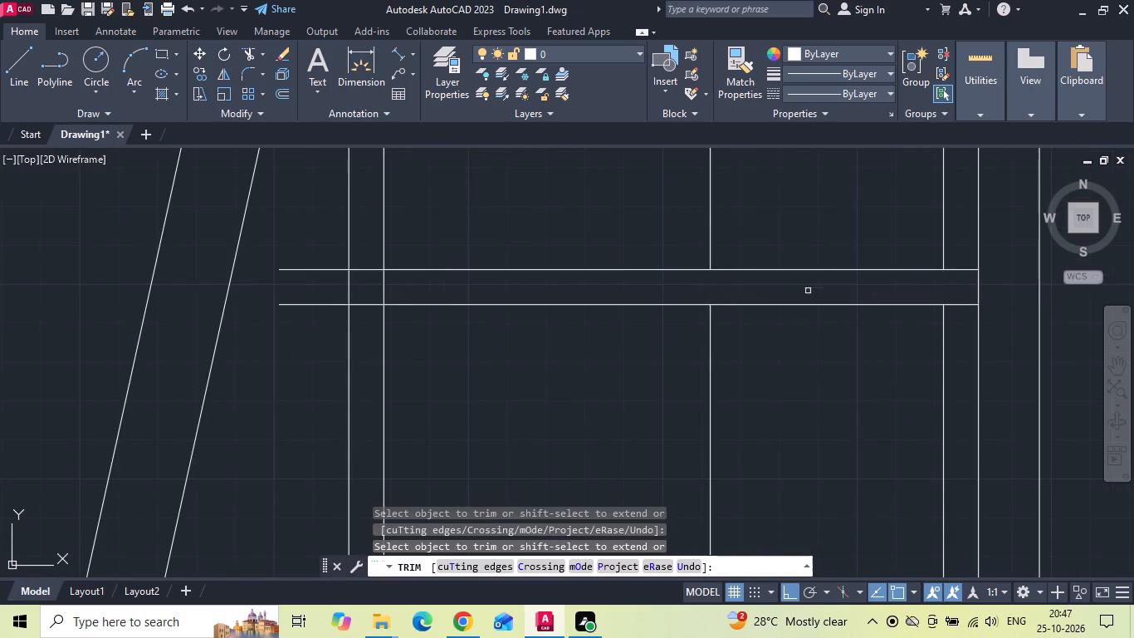
pyautogui.moveTo(799, 319); pyautogui.dragTo(714, 438, button='middle')
pyautogui.press('Escape')
# Move the toilet's left line and the right wall's inner line above the kitchen wall 3 inches to the right.
pyautogui.moveTo(866, 309); pyautogui.dragTo(855, 312)
pyautogui.click(609, 334)
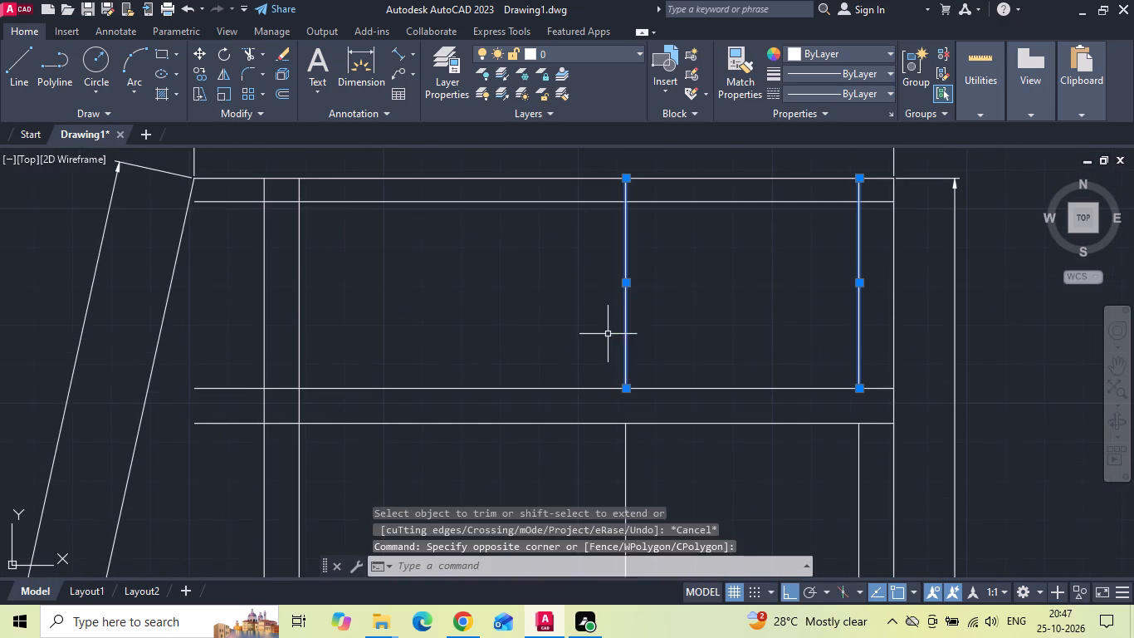
pyautogui.rightClick(608, 334)
pyautogui.click(636, 318)
pyautogui.moveTo(715, 331); pyautogui.dragTo(734, 335)
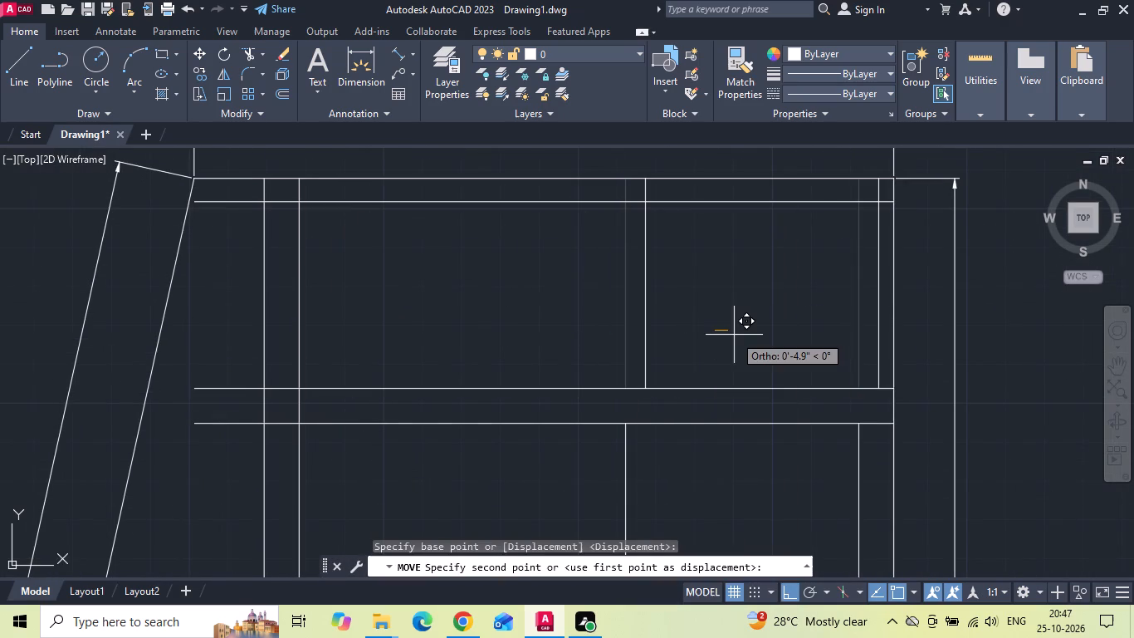
pyautogui.write('3')
pyautogui.press('space')
# Copy the toilet's left line 6 inches to the left to form the partition between utility and toilet.
pyautogui.moveTo(711, 331); pyautogui.dragTo(594, 352)
pyautogui.click(560, 352)
pyautogui.rightClick(559, 352)
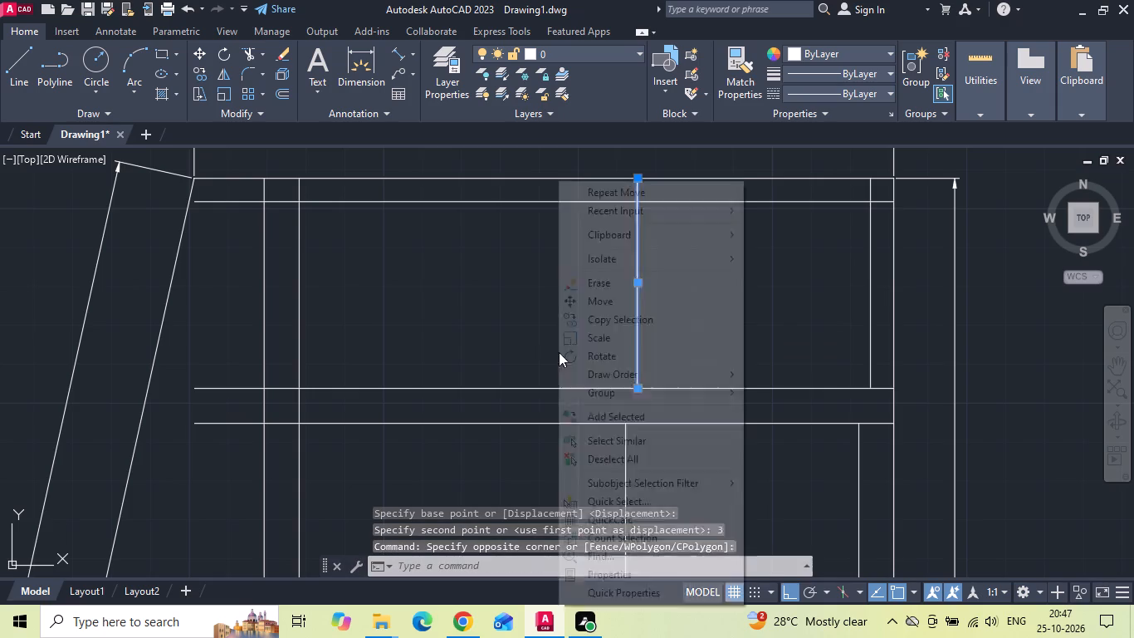
pyautogui.click(594, 327)
pyautogui.moveTo(831, 317); pyautogui.dragTo(824, 317)
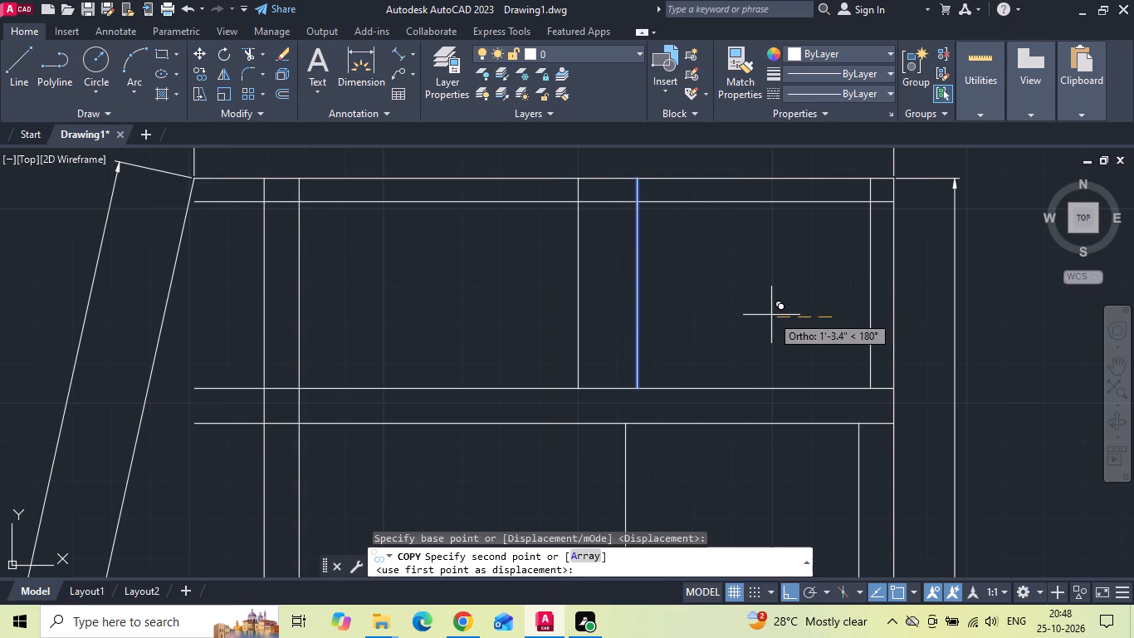
pyautogui.press('3')
pyautogui.press('BackSpace')
pyautogui.write('6')
pyautogui.press('space')
pyautogui.press('Escape')
# Trim the horizontal wall lines overhanging the left wall's outer face, and the left wall's two lines across the utility.
pyautogui.scroll(-3, 736, 319)
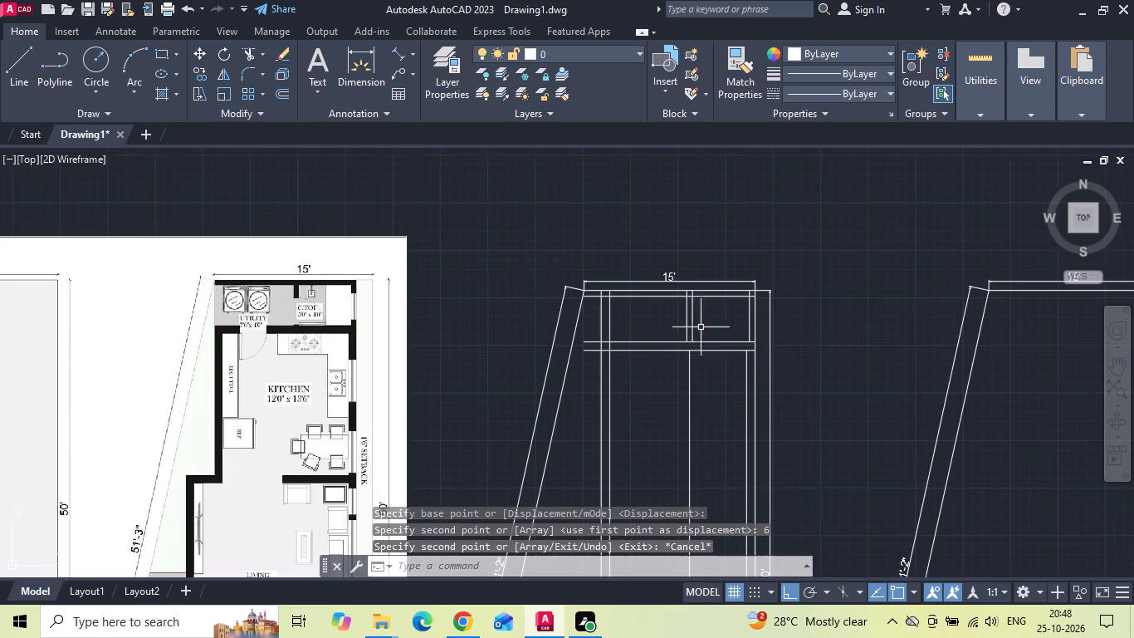
pyautogui.scroll(1, 628, 333)
pyautogui.write('TR')
pyautogui.press('space')
pyautogui.scroll(-1, 665, 307)
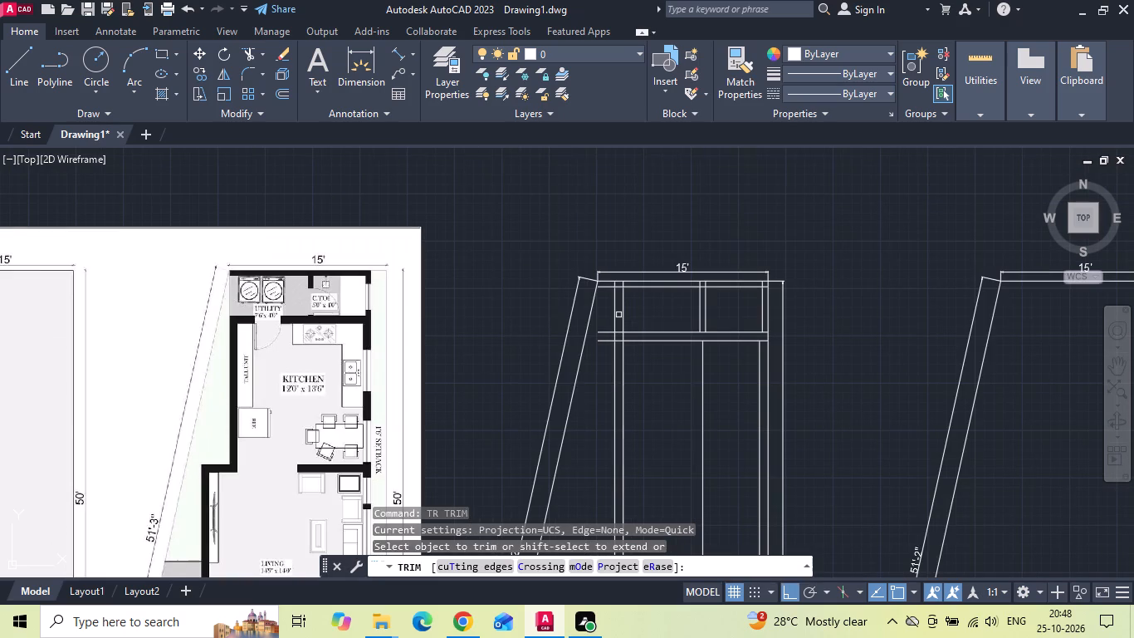
pyautogui.scroll(1, 618, 315)
pyautogui.moveTo(596, 331); pyautogui.dragTo(593, 365)
pyautogui.click(592, 377)
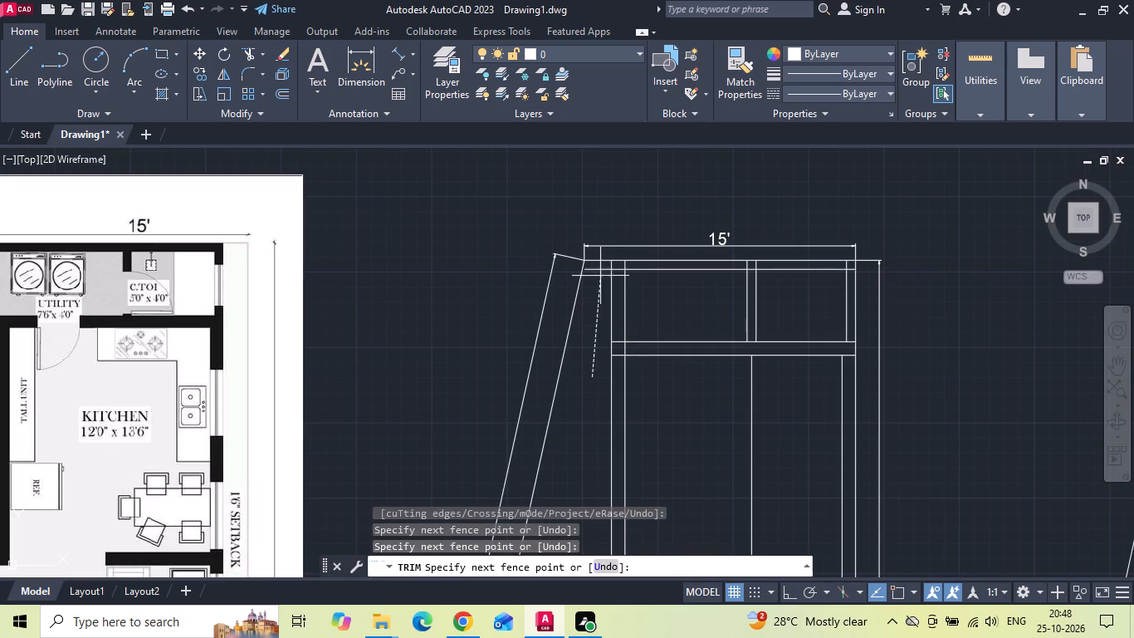
pyautogui.click(599, 267)
pyautogui.moveTo(596, 297); pyautogui.dragTo(676, 300)
# Trim the left wall, partition and right wall lines where they cross the top wall's thickness.
pyautogui.scroll(2, 626, 263)
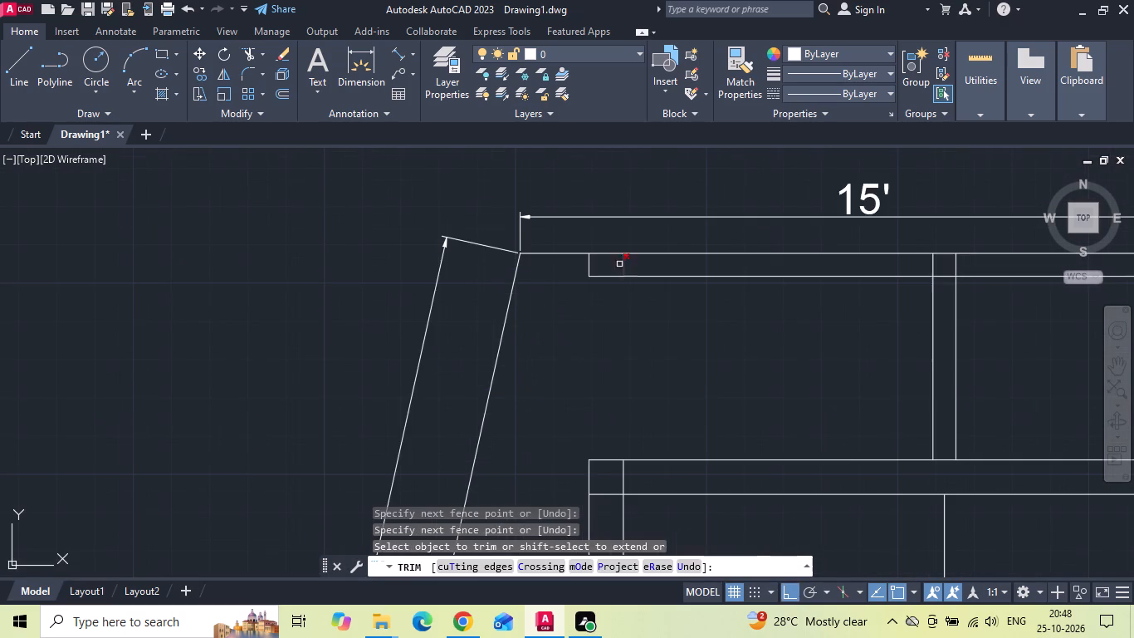
pyautogui.moveTo(607, 267); pyautogui.dragTo(614, 267)
pyautogui.moveTo(794, 279); pyautogui.dragTo(305, 296, button='middle')
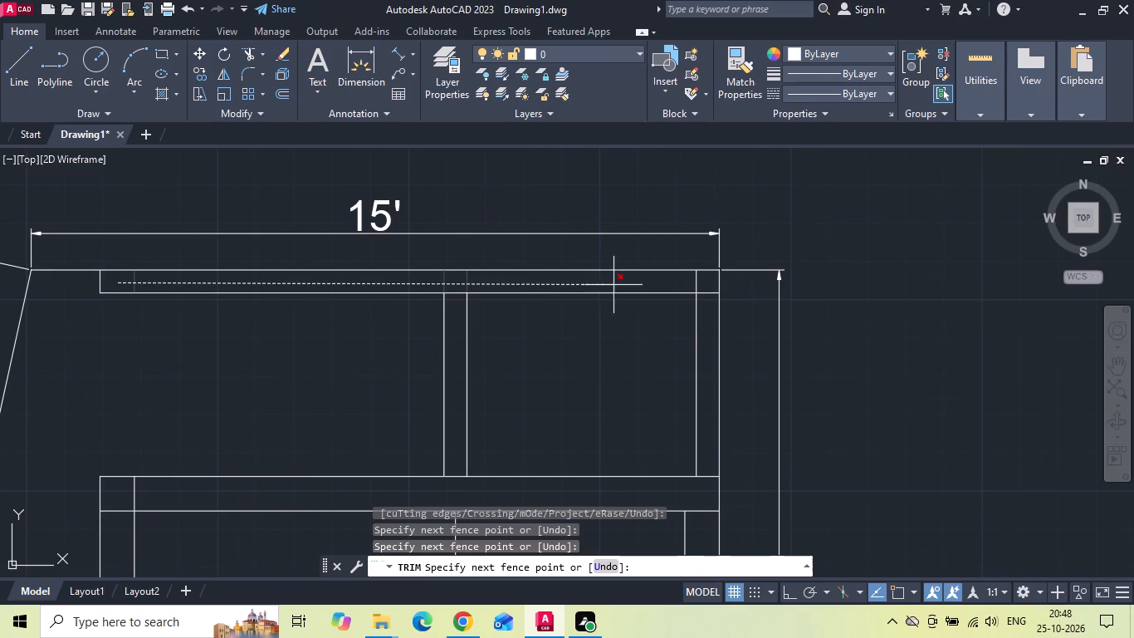
pyautogui.click(700, 282)
pyautogui.doubleClick(708, 290)
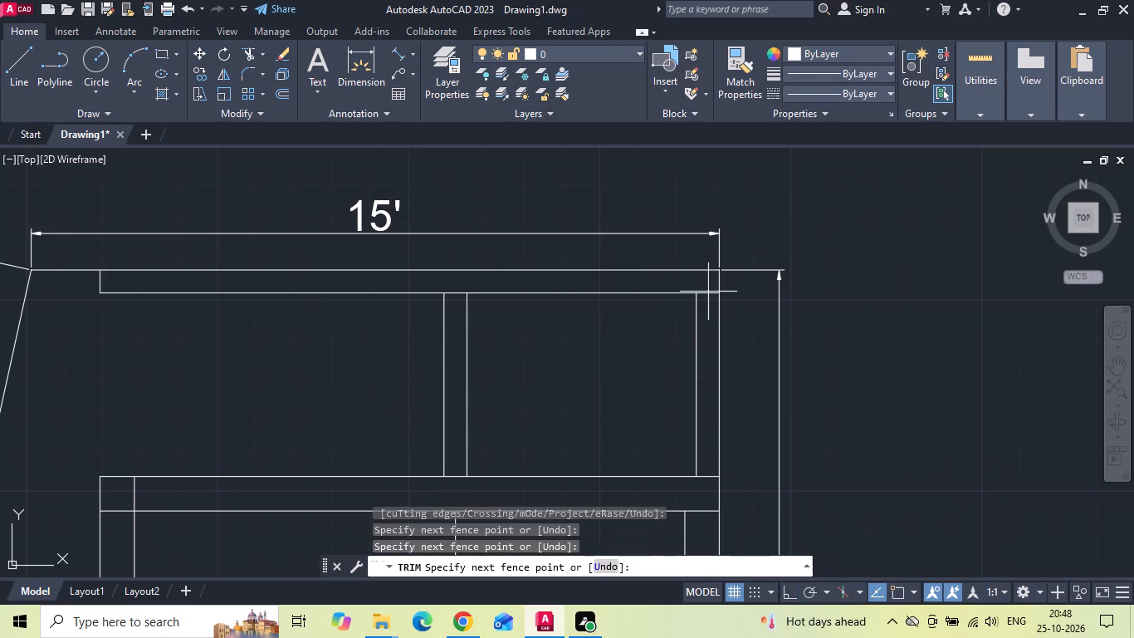
# Open the partition's junctions by trimming the top wall's inner line and the kitchen wall's upper line between the partition faces.
pyautogui.click(452, 293)
pyautogui.scroll(-2, 582, 285)
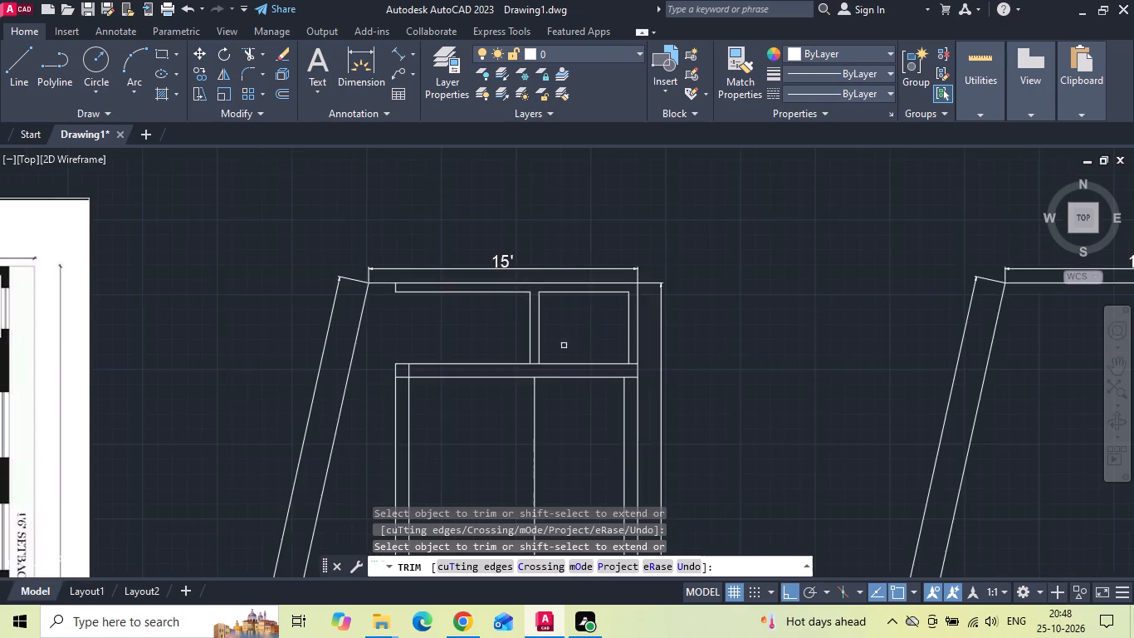
pyautogui.scroll(1, 531, 362)
pyautogui.click(530, 362)
pyautogui.scroll(1, 685, 371)
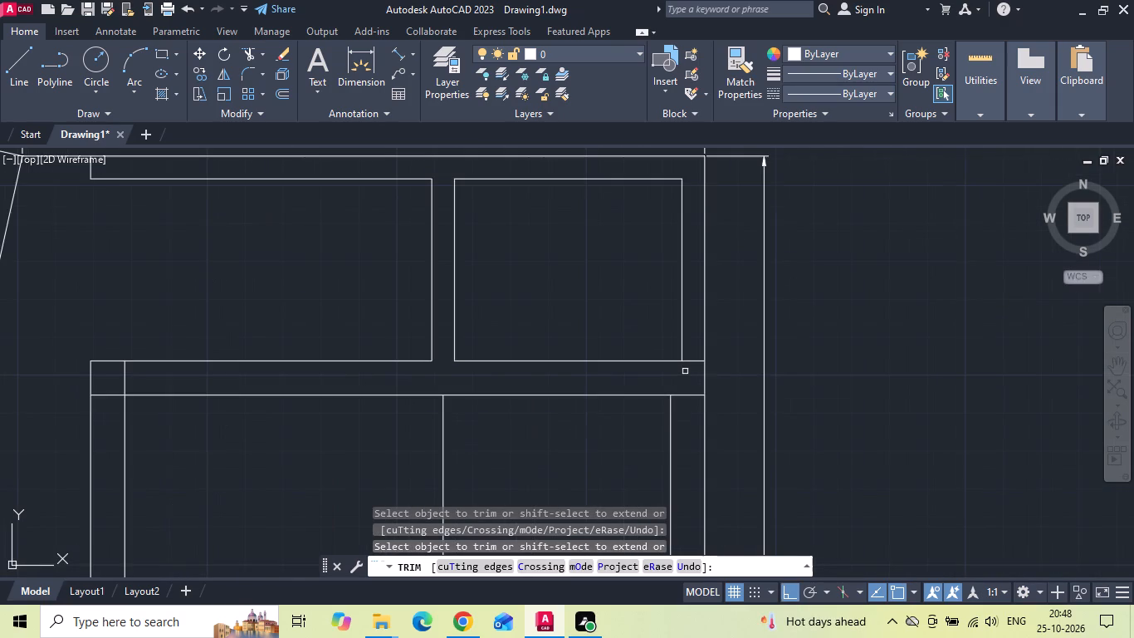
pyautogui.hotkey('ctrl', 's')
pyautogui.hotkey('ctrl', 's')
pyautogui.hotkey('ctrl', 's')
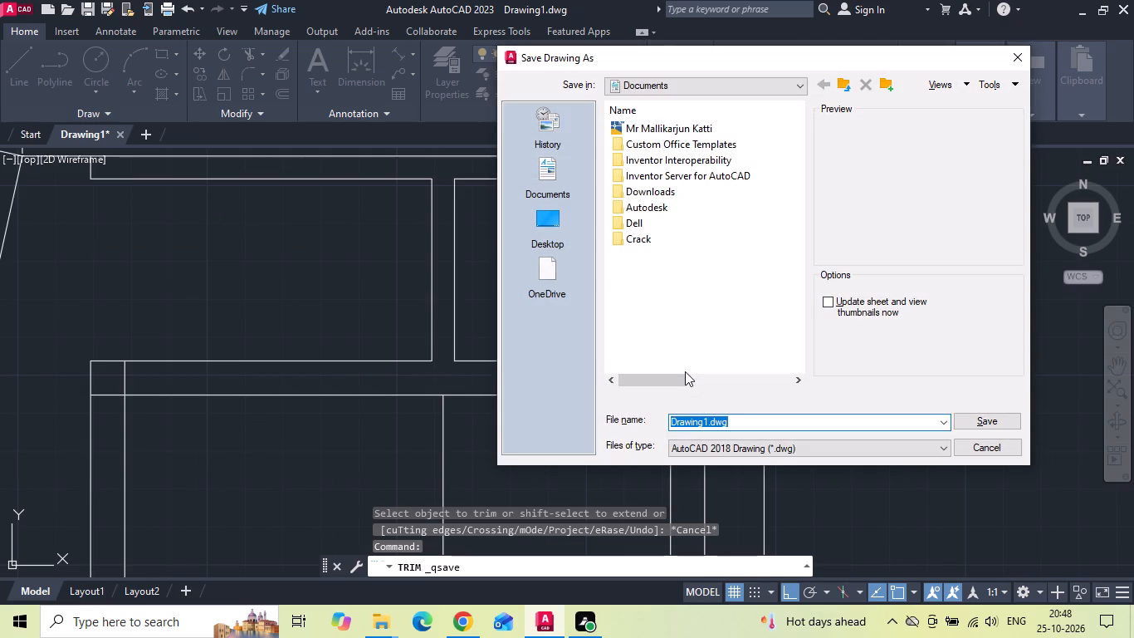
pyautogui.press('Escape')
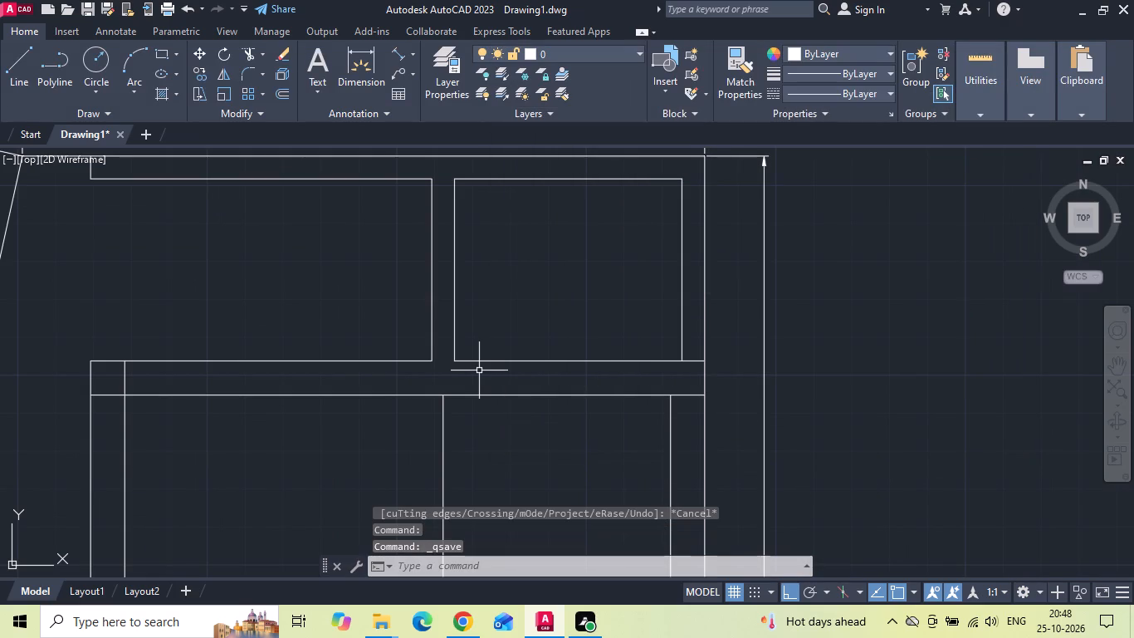
# Trim both kitchen wall lines where they run through the right wall's thickness.
pyautogui.press('t')
pyautogui.press('r')
pyautogui.press('space')
pyautogui.press('space')
pyautogui.click(692, 364)
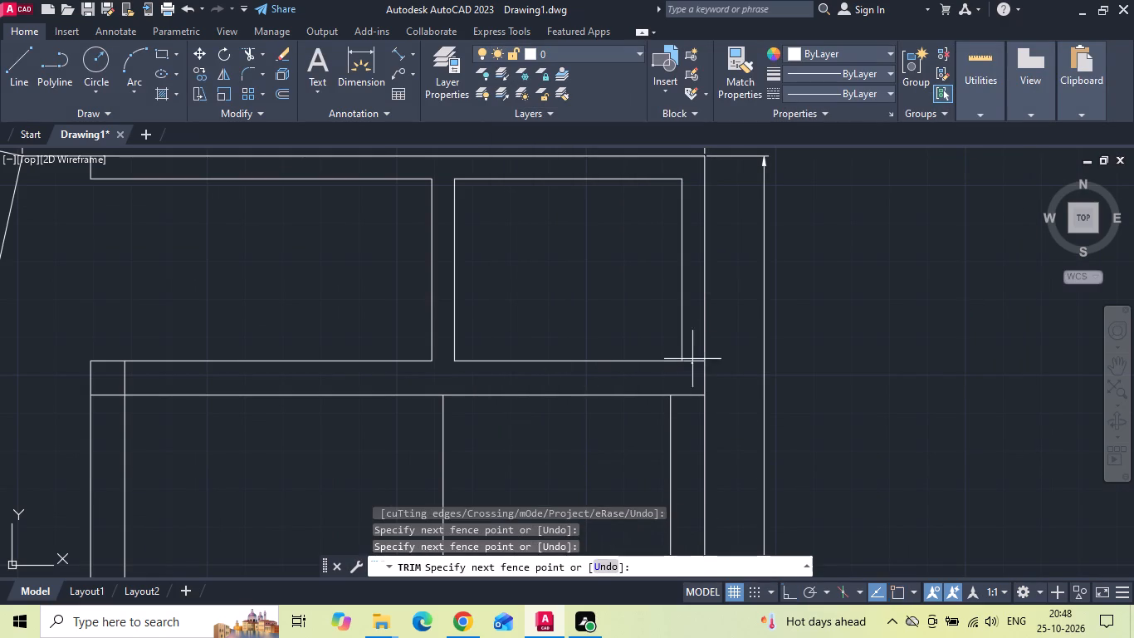
pyautogui.click(695, 344)
pyautogui.moveTo(696, 389); pyautogui.dragTo(695, 398)
pyautogui.click(692, 401)
# Clean up the kitchen's upper-left wall corner by trimming the inner lines that cross the wall thickness.
pyautogui.scroll(-2, 753, 359)
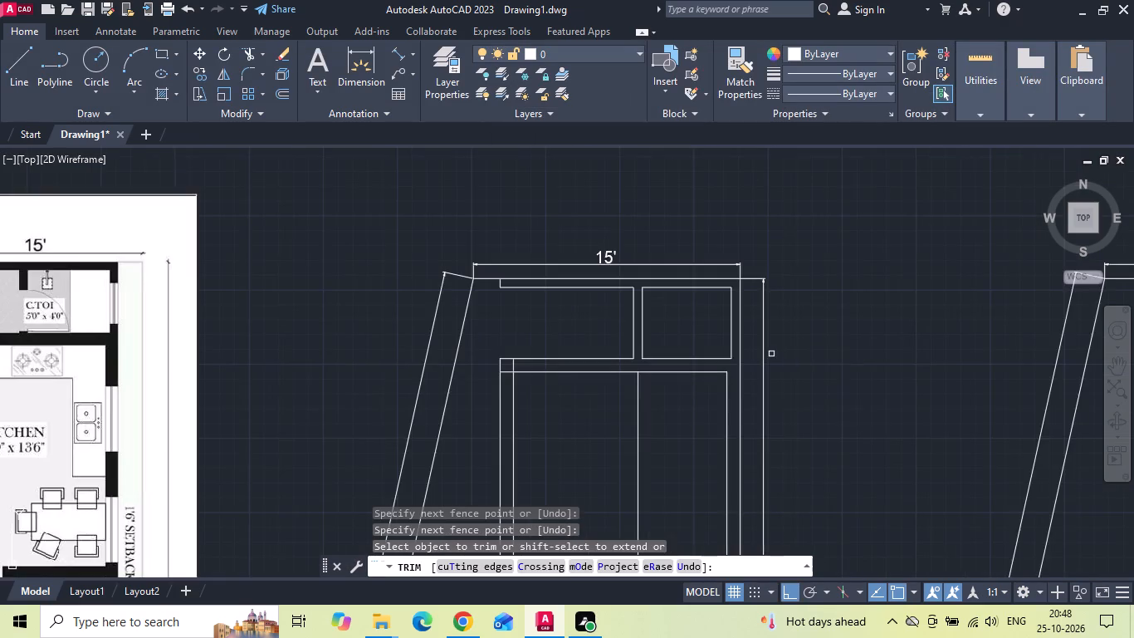
pyautogui.scroll(-2, 789, 352)
pyautogui.scroll(1, 633, 366)
pyautogui.scroll(2, 707, 362)
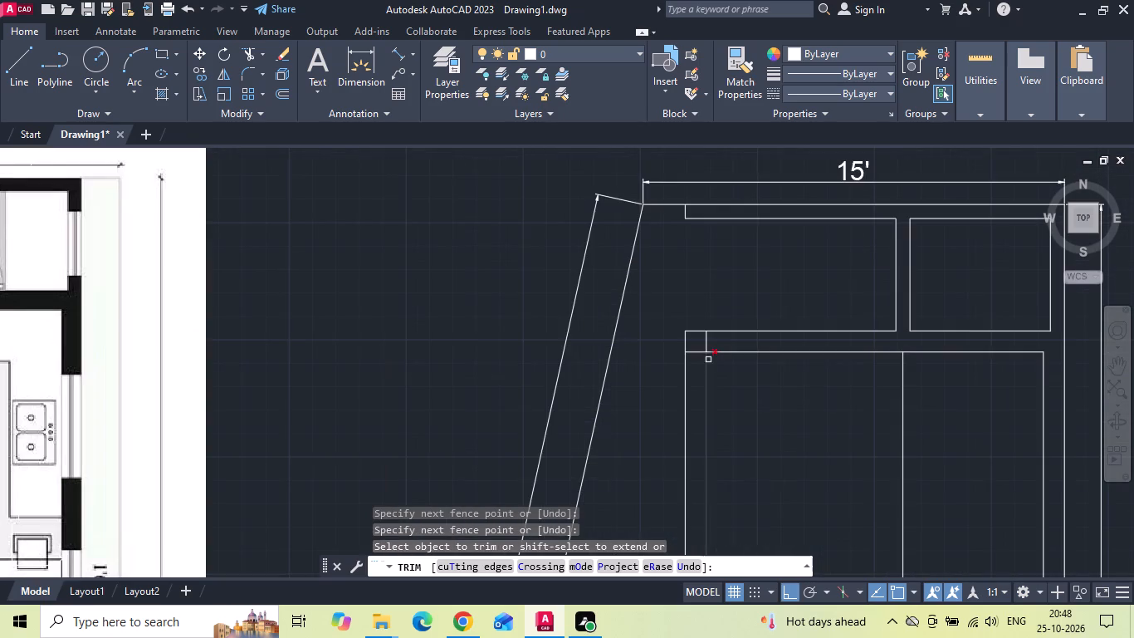
pyautogui.click(708, 338)
pyautogui.click(699, 353)
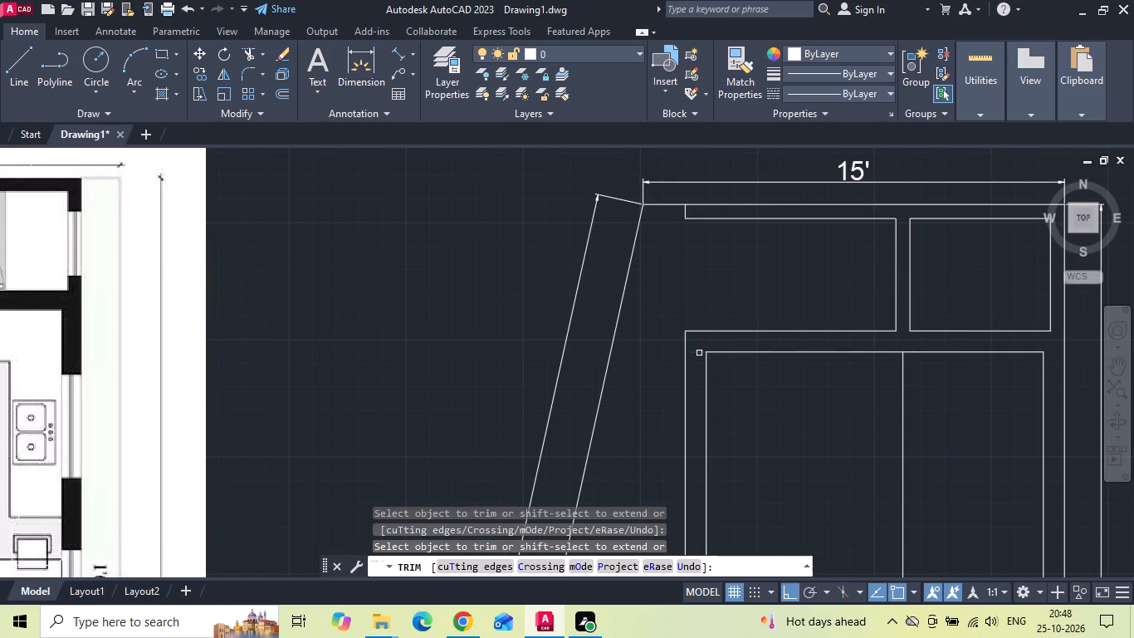
pyautogui.press('Escape')
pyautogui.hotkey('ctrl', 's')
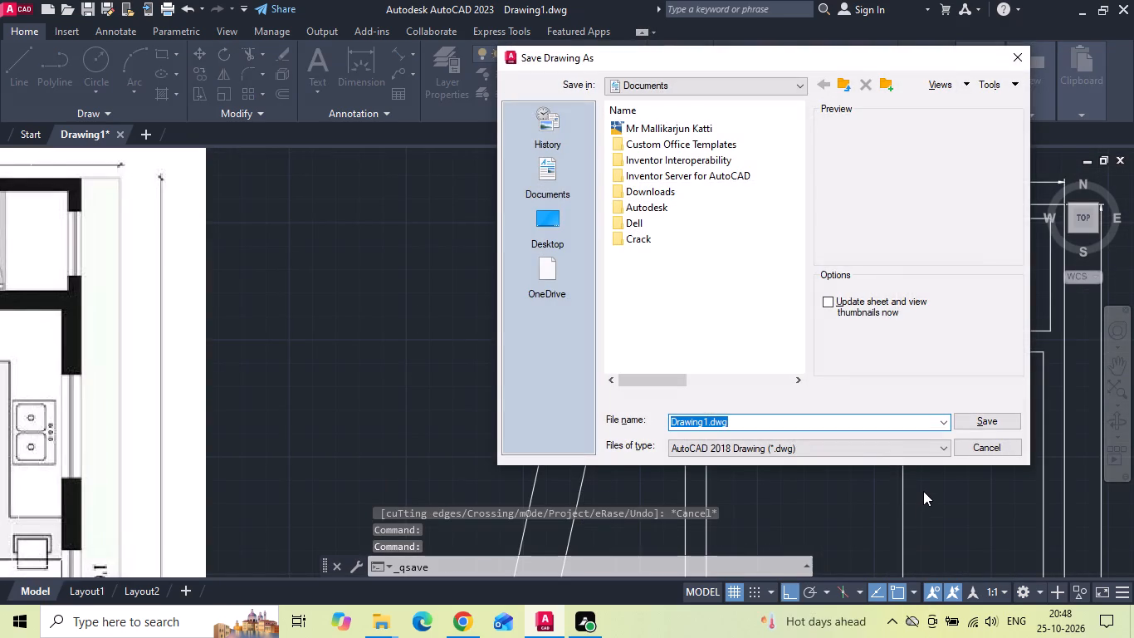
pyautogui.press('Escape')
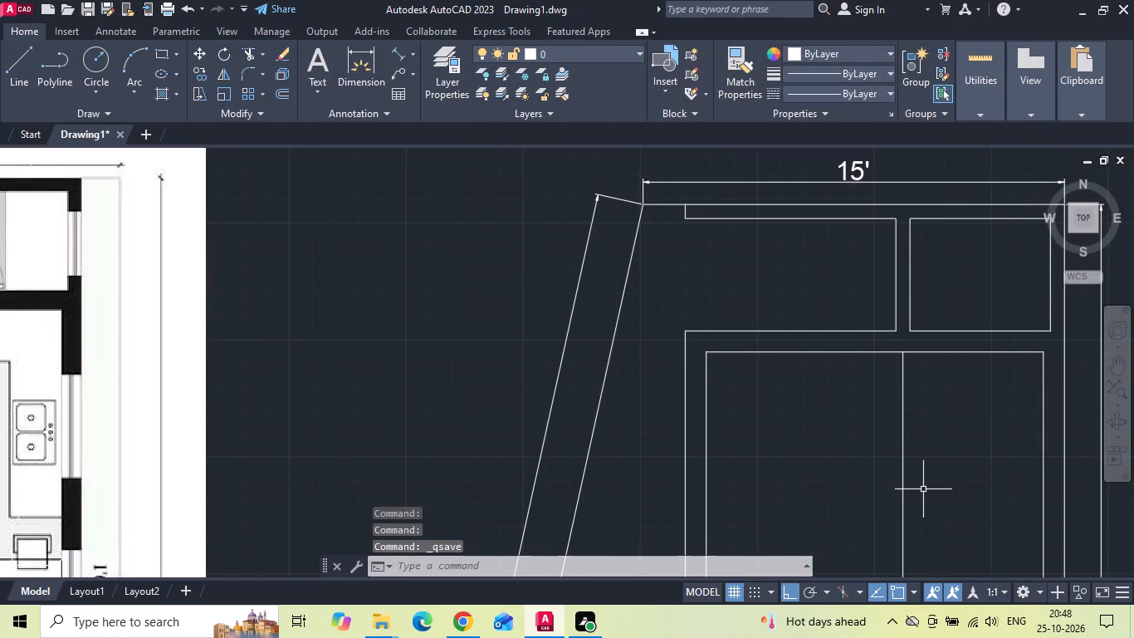
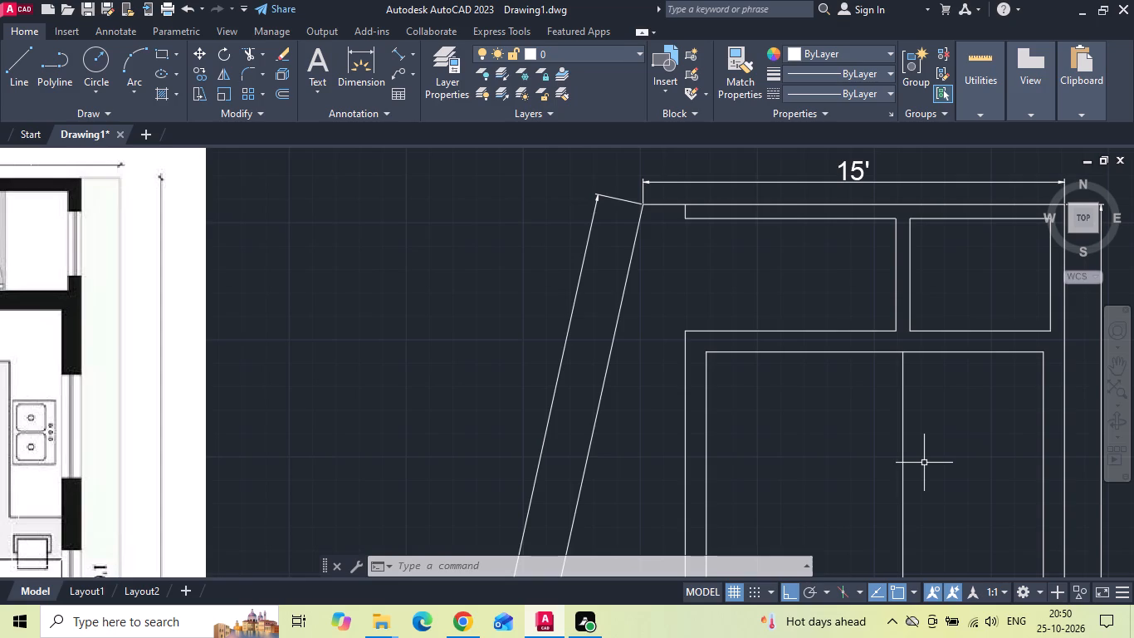
# Erase the leftover vertical partition line running down through the kitchen.
pyautogui.press('Escape')
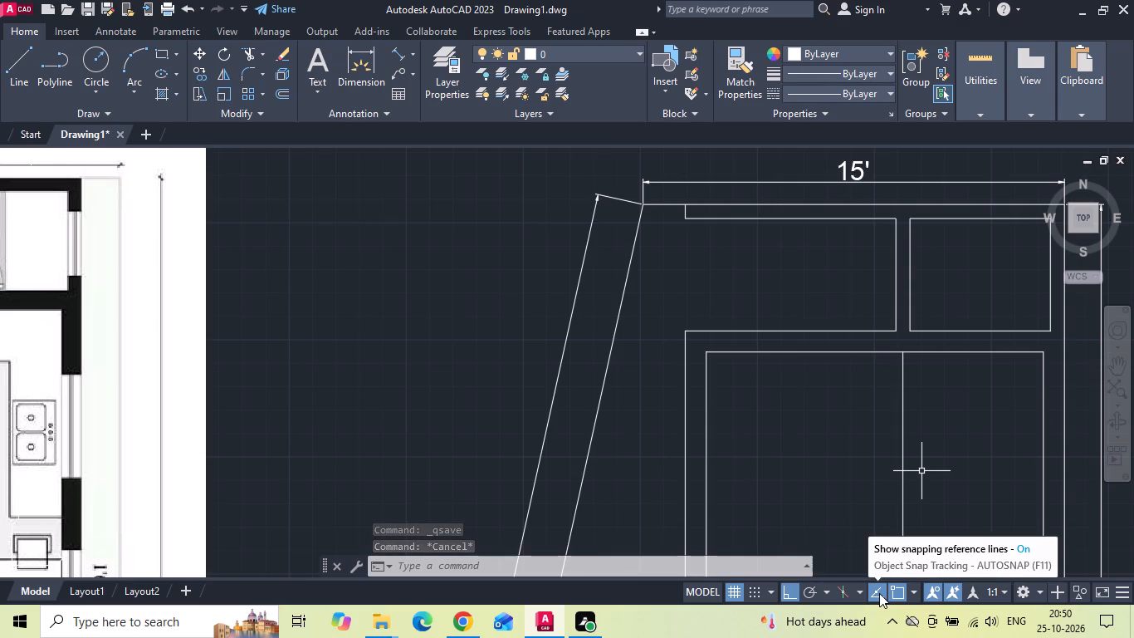
pyautogui.scroll(-1, 911, 496)
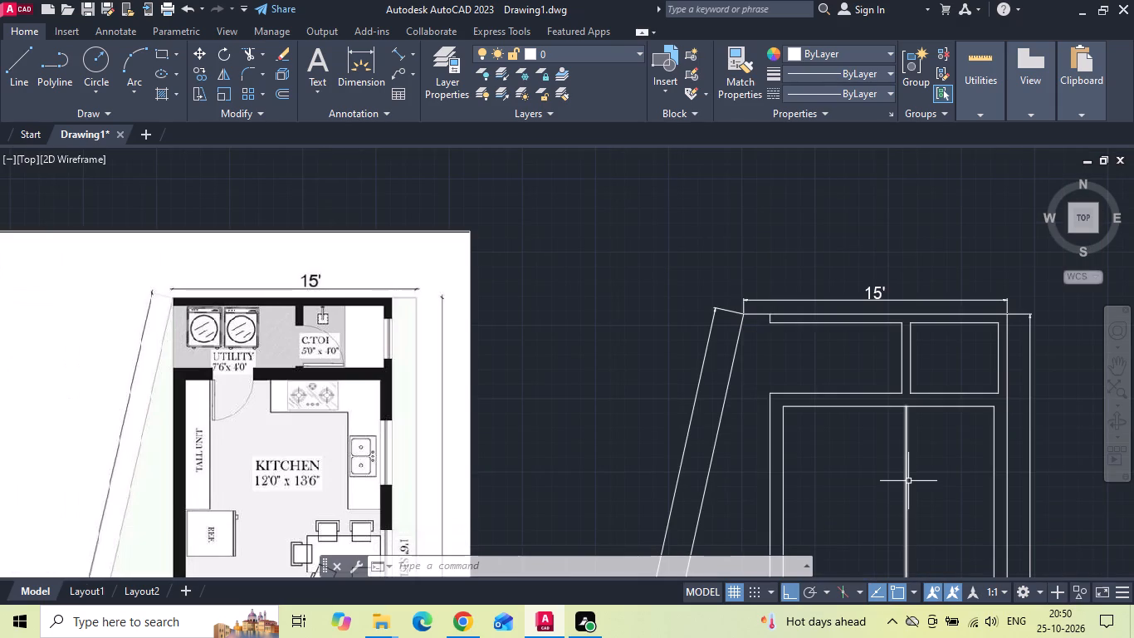
pyautogui.click(911, 481)
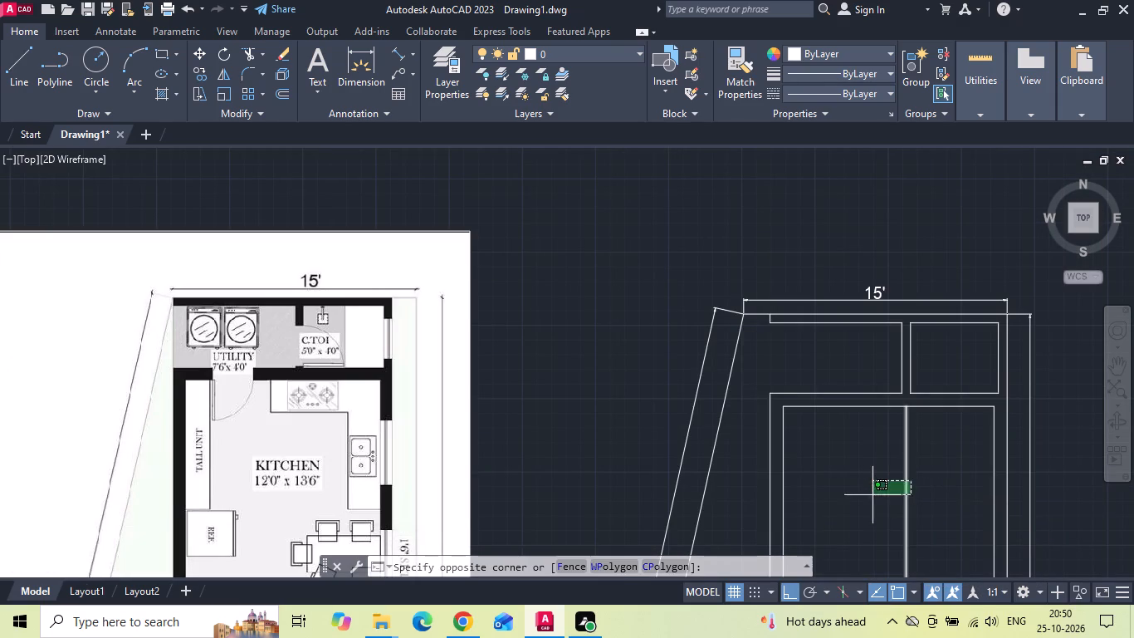
pyautogui.click(868, 496)
pyautogui.press('Delete')
# Offset the kitchen's upper inner wall line 13'6" downward to set the kitchen's depth.
pyautogui.moveTo(863, 492); pyautogui.dragTo(769, 357, button='middle')
pyautogui.scroll(-1, 766, 359)
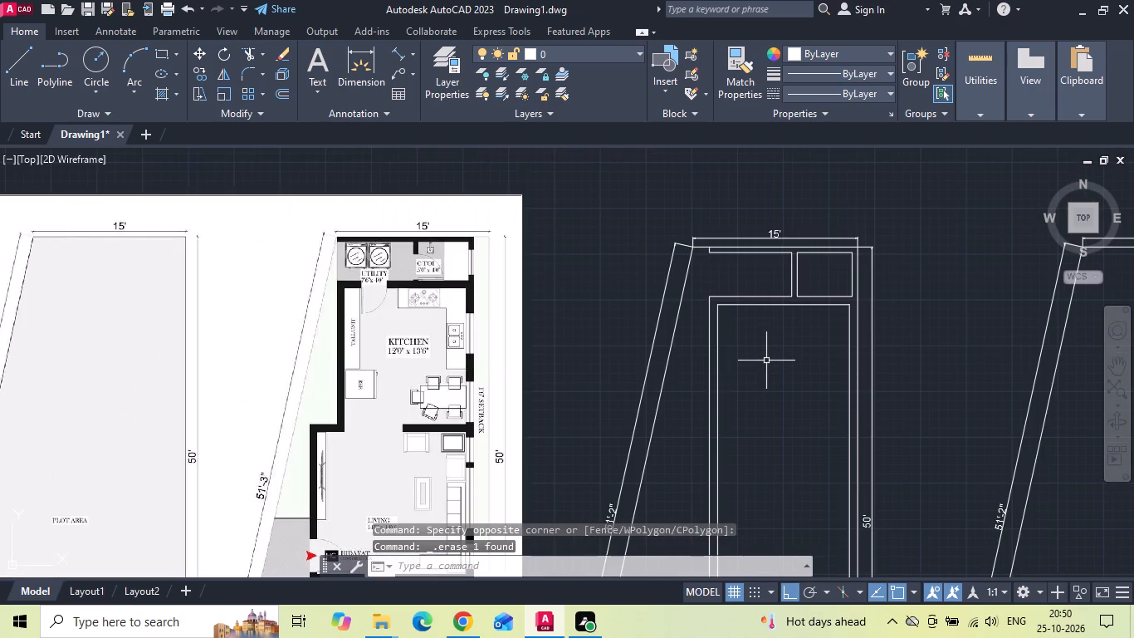
pyautogui.scroll(1, 766, 361)
pyautogui.write('O')
pyautogui.press('space')
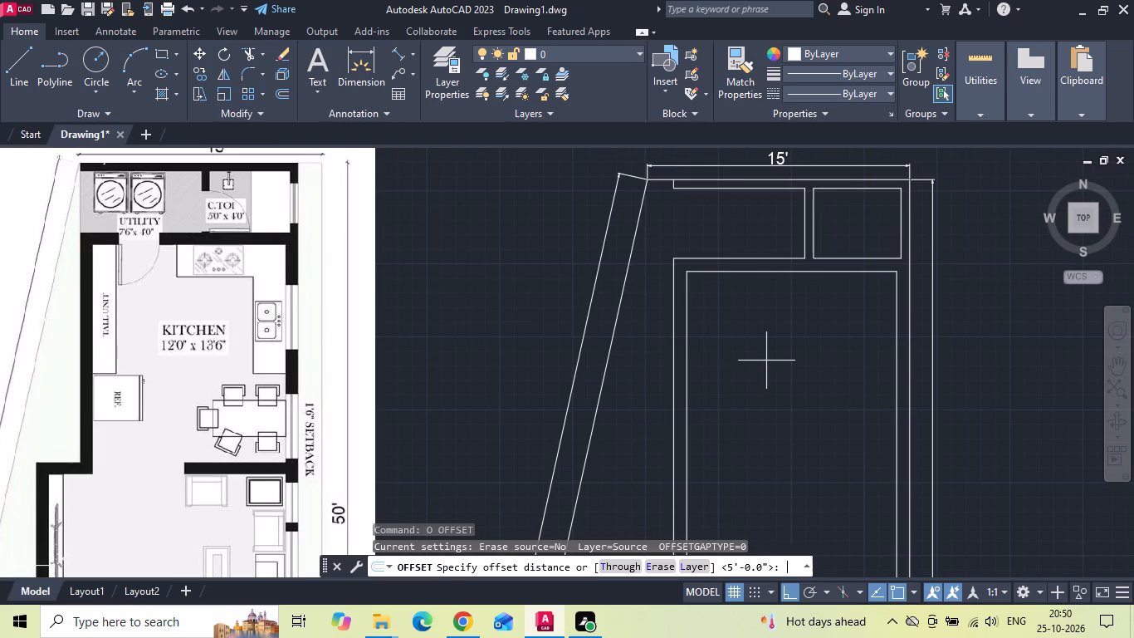
pyautogui.write("13'7")
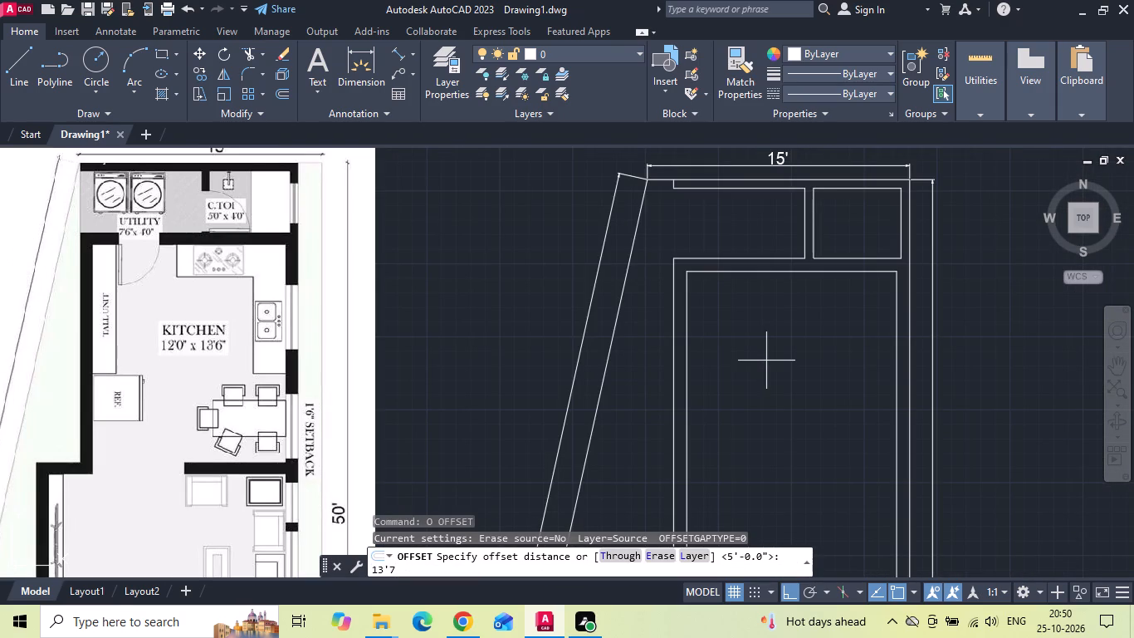
pyautogui.press('BackSpace')
pyautogui.press('6')
pyautogui.press('Return')
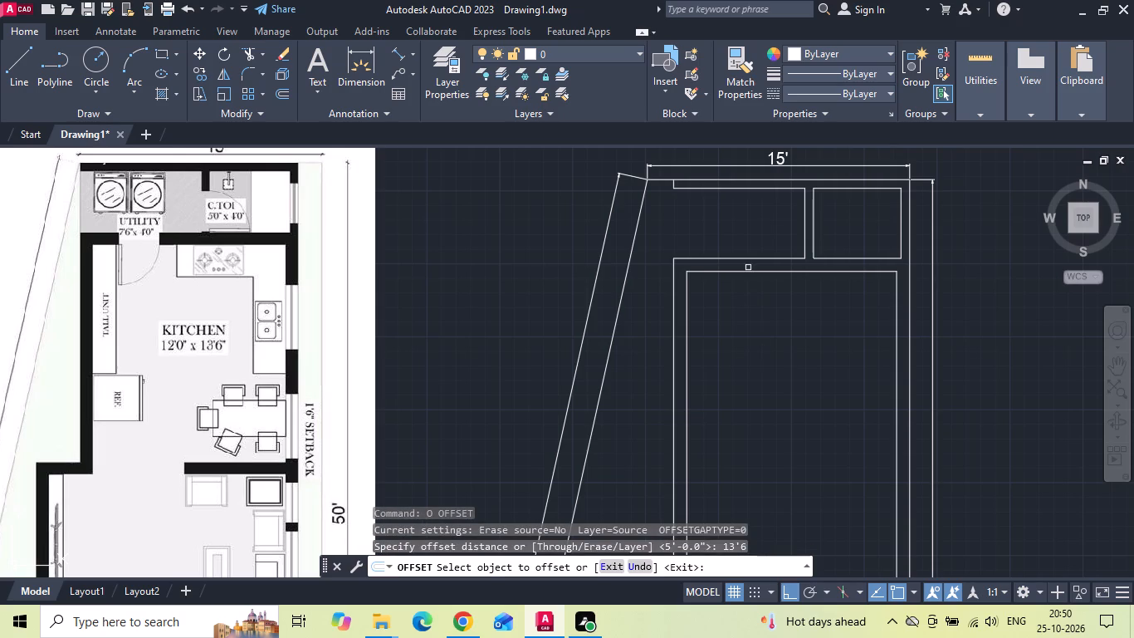
pyautogui.moveTo(748, 267); pyautogui.dragTo(743, 291)
pyautogui.click(743, 273)
pyautogui.click(726, 360)
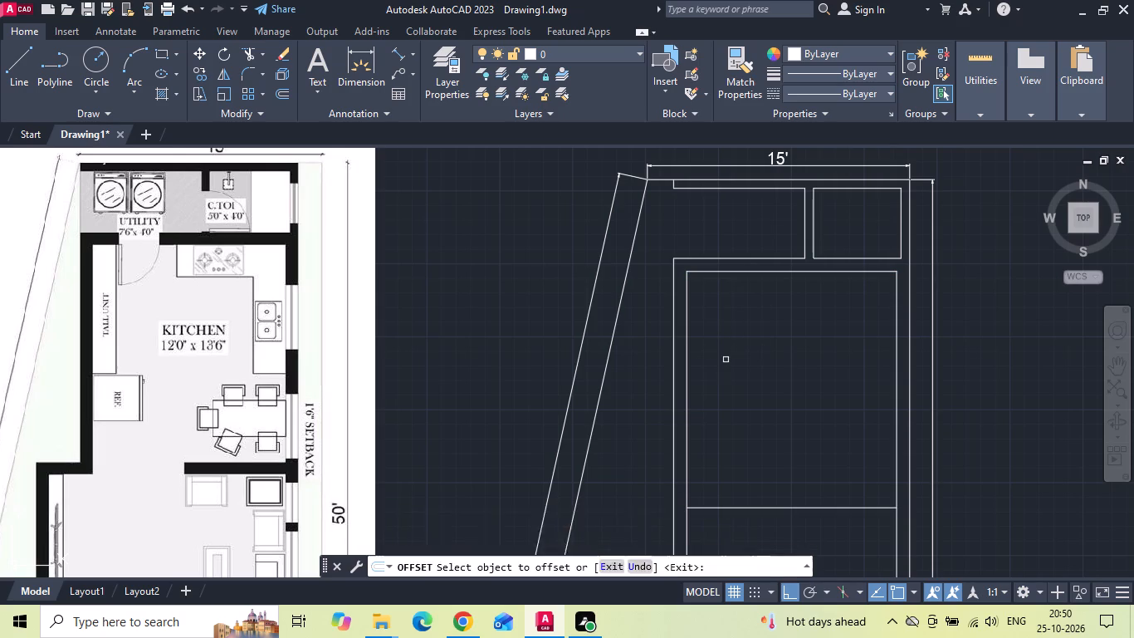
pyautogui.press('Escape')
# Offset the kitchen's lower line 9" downward to form the wall between kitchen and living room.
pyautogui.write('O 9')
pyautogui.press('space')
pyautogui.moveTo(727, 410); pyautogui.dragTo(737, 293, button='middle')
pyautogui.click(721, 389)
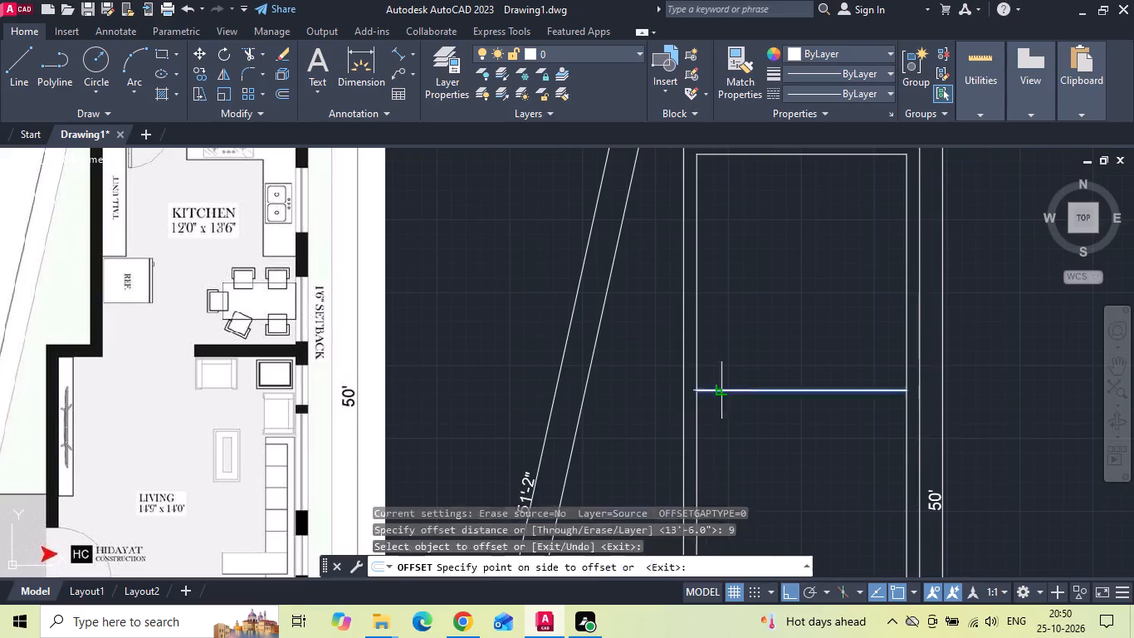
pyautogui.click(725, 432)
pyautogui.moveTo(733, 409); pyautogui.dragTo(745, 369, button='middle')
pyautogui.press('Escape')
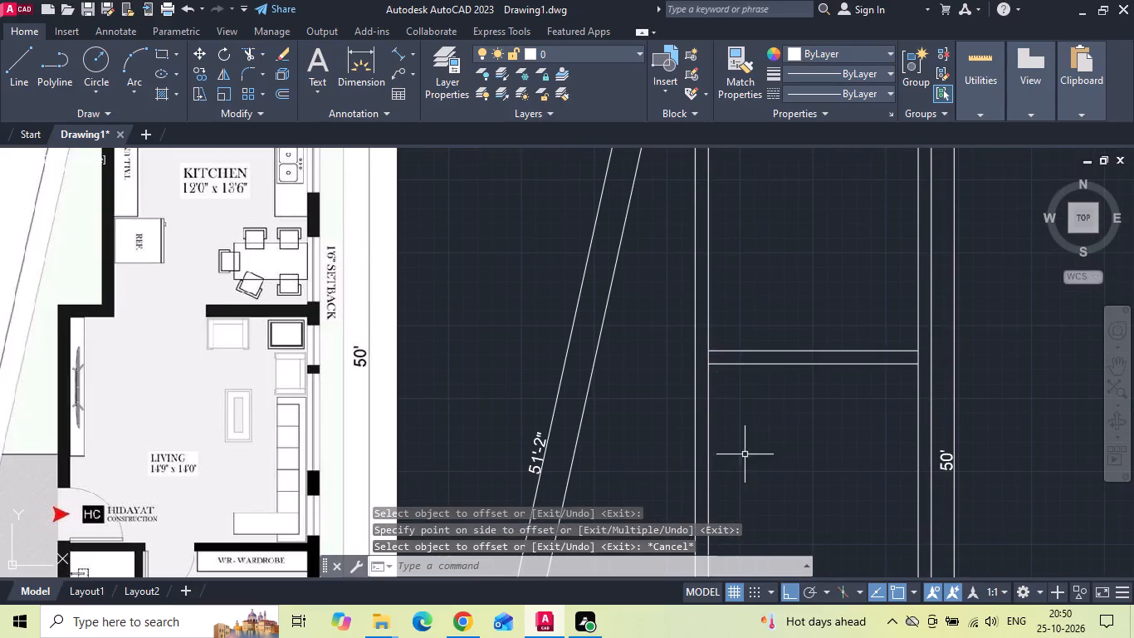
# Offset the right wall's inner line 14'9" leftward and the kitchen-living wall's lower line 14'9" downward to bound the living room.
pyautogui.moveTo(745, 448); pyautogui.dragTo(743, 393, button='middle')
pyautogui.scroll(1, 100, 438)
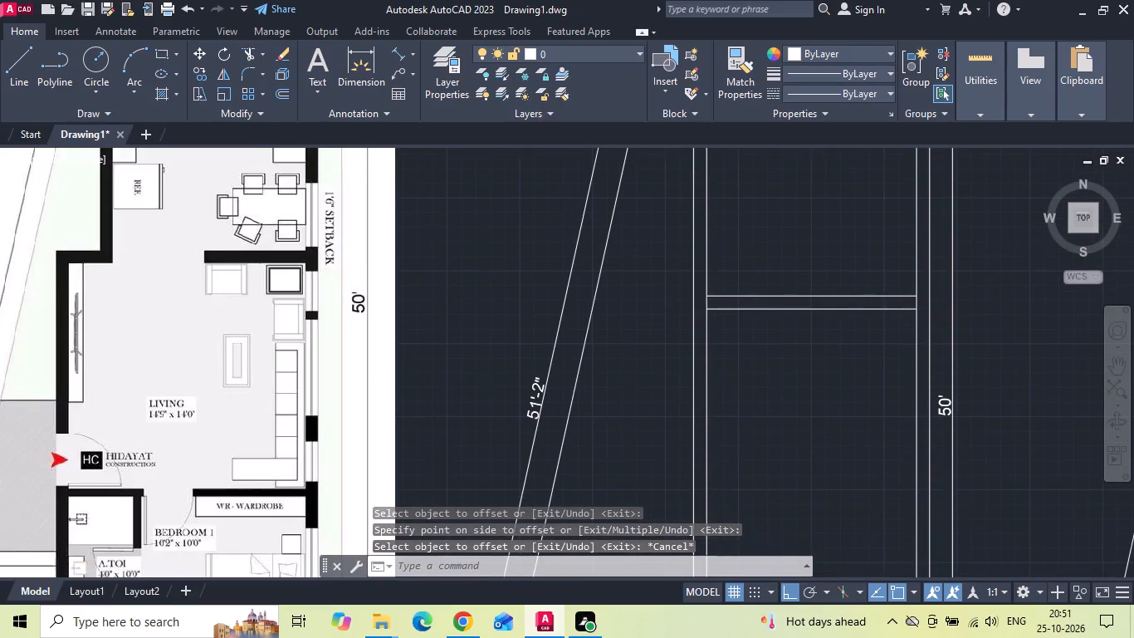
pyautogui.scroll(-1, 362, 351)
pyautogui.write('O 1')
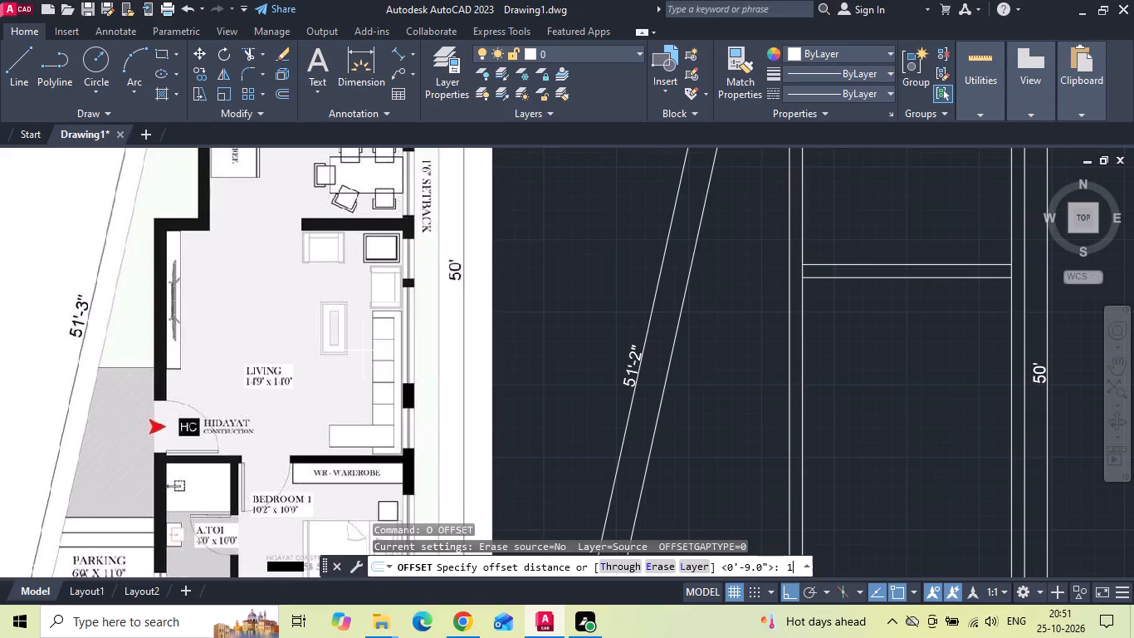
pyautogui.write("4'")
pyautogui.press('9')
pyautogui.press('space')
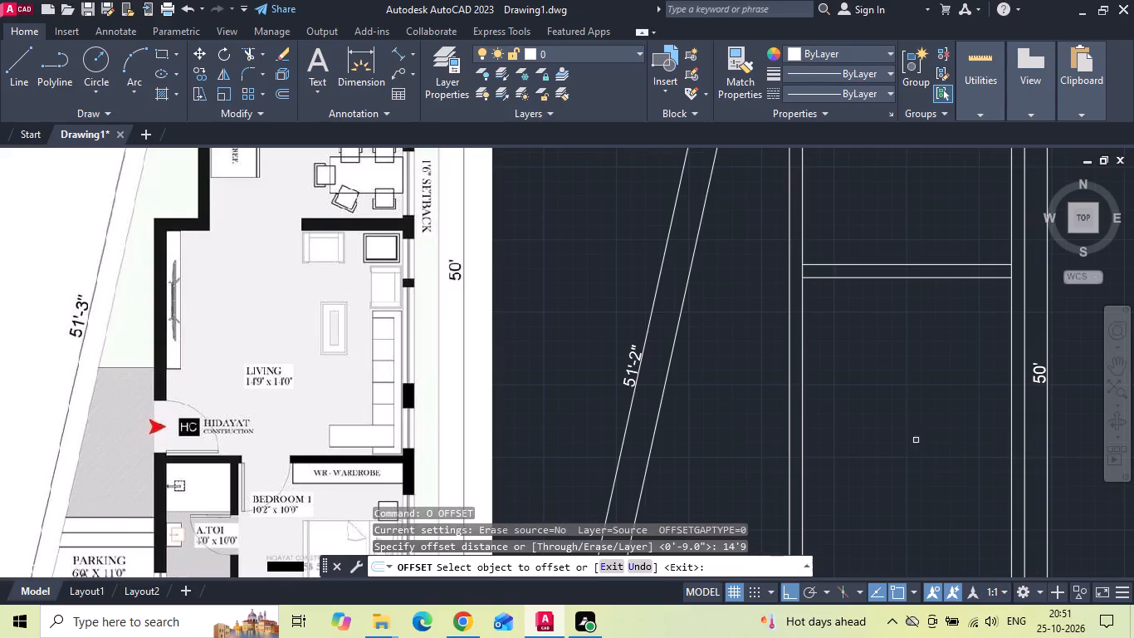
pyautogui.click(1010, 411)
pyautogui.click(856, 443)
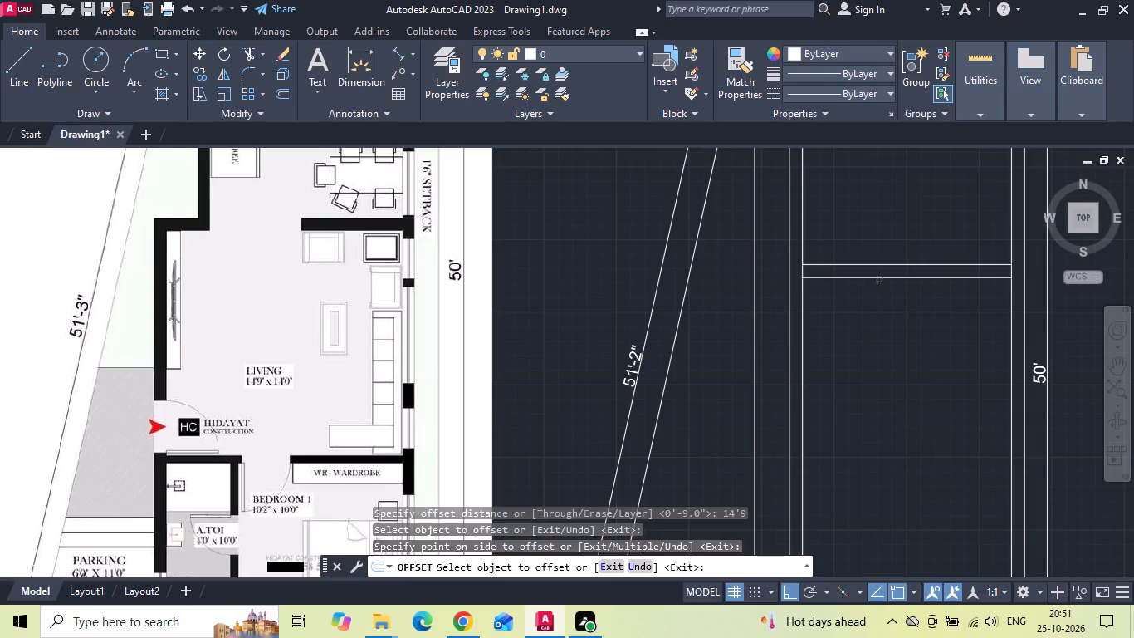
pyautogui.click(879, 278)
pyautogui.click(852, 392)
pyautogui.press('Escape')
# Offset the living room's bottom line 9" upward to form the wall between living room and bedroom.
pyautogui.write('O 9')
pyautogui.press('space')
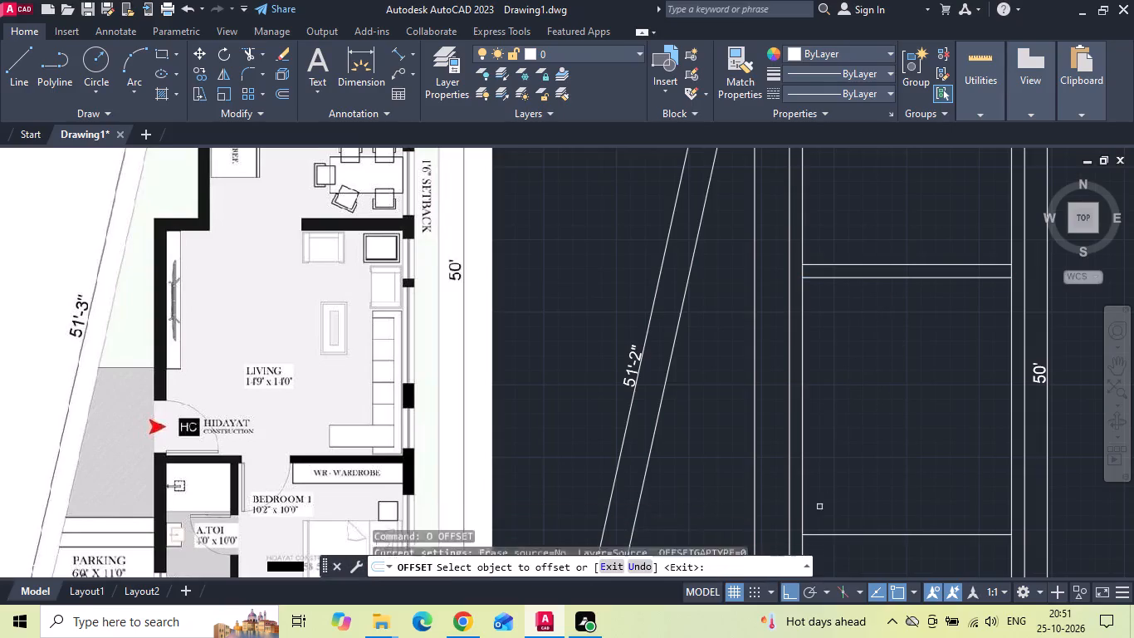
pyautogui.moveTo(818, 535); pyautogui.dragTo(824, 495)
pyautogui.click(832, 459)
pyautogui.press('Escape')
pyautogui.moveTo(830, 463); pyautogui.dragTo(822, 378, button='middle')
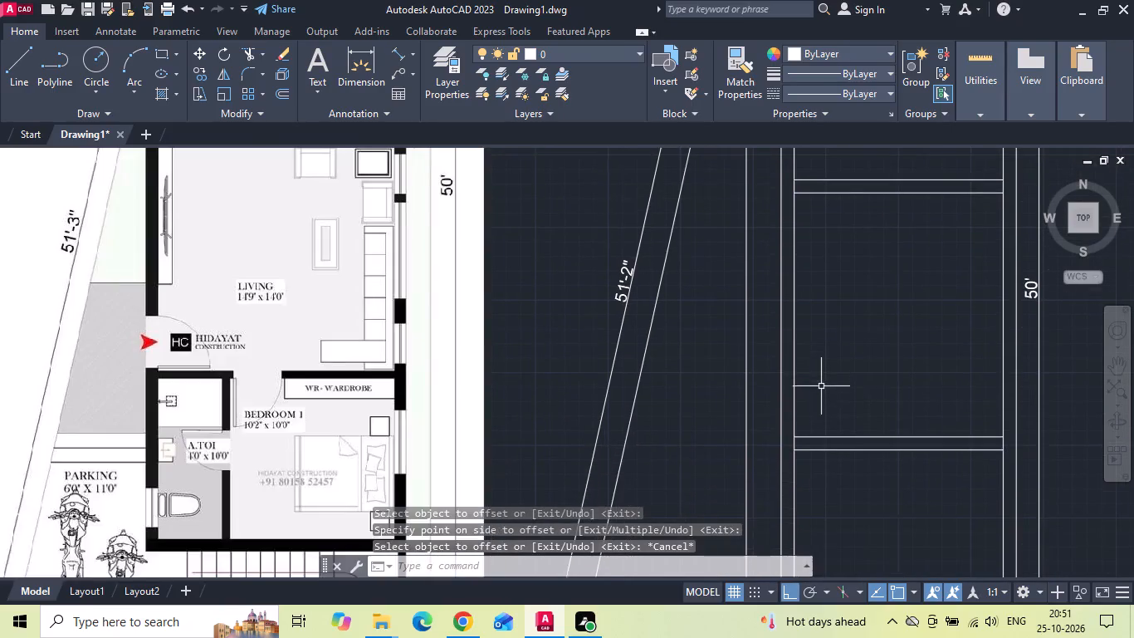
# Extend both lines of the living room's upper and lower walls leftward to the living room's new left line.
pyautogui.scroll(-1, 821, 398)
pyautogui.press('Escape')
pyautogui.write('EX')
pyautogui.press('space')
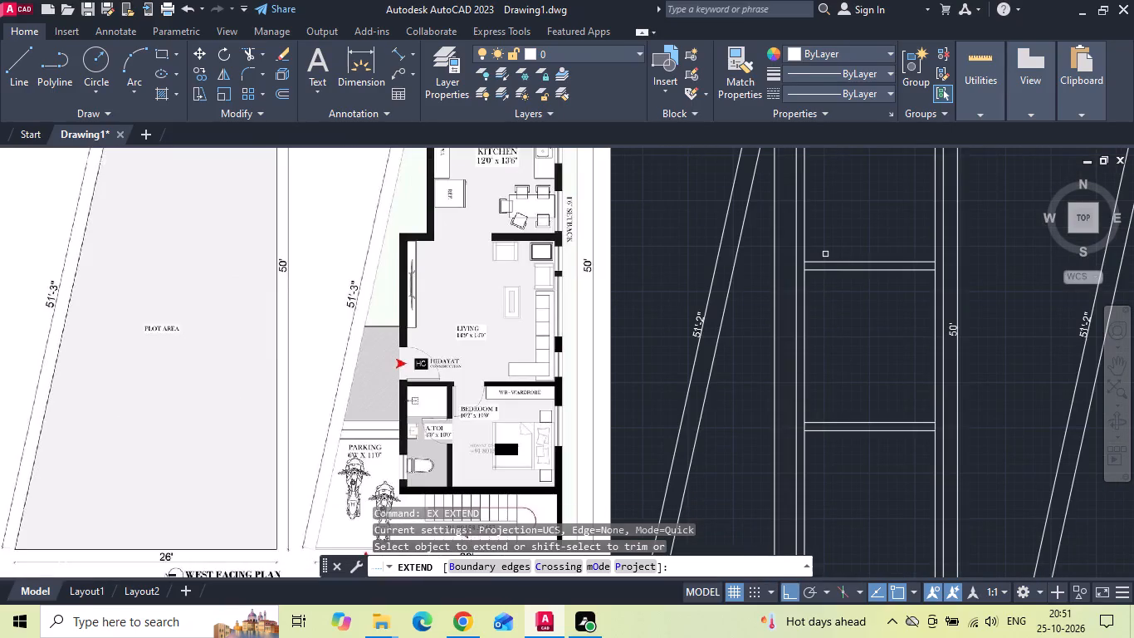
pyautogui.moveTo(825, 252); pyautogui.dragTo(829, 344)
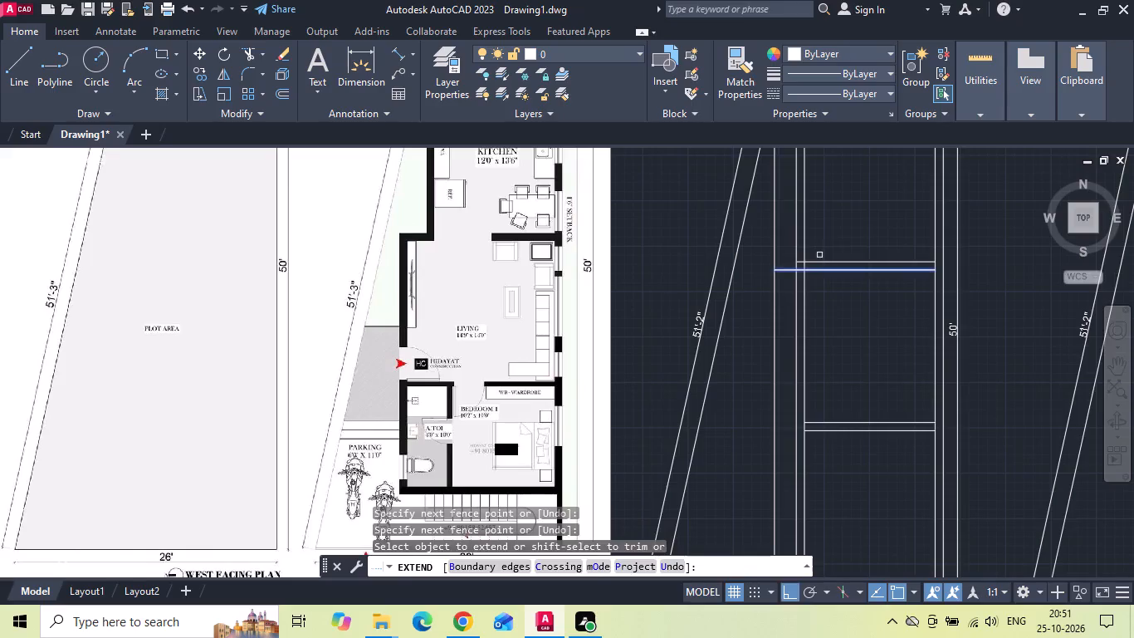
pyautogui.moveTo(821, 251); pyautogui.dragTo(826, 317)
pyautogui.moveTo(827, 405); pyautogui.dragTo(829, 455)
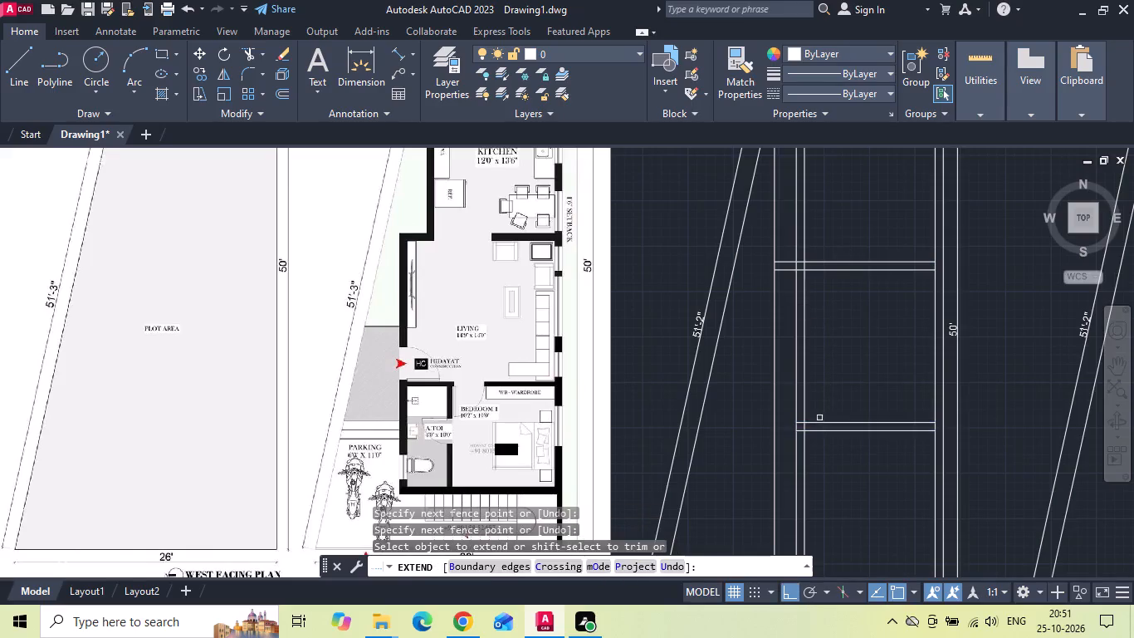
pyautogui.moveTo(819, 415); pyautogui.dragTo(821, 449)
pyautogui.press('Escape')
# Offset the living room's left line 9" outward to give the left wall its thickness.
pyautogui.write('O')
pyautogui.press('space')
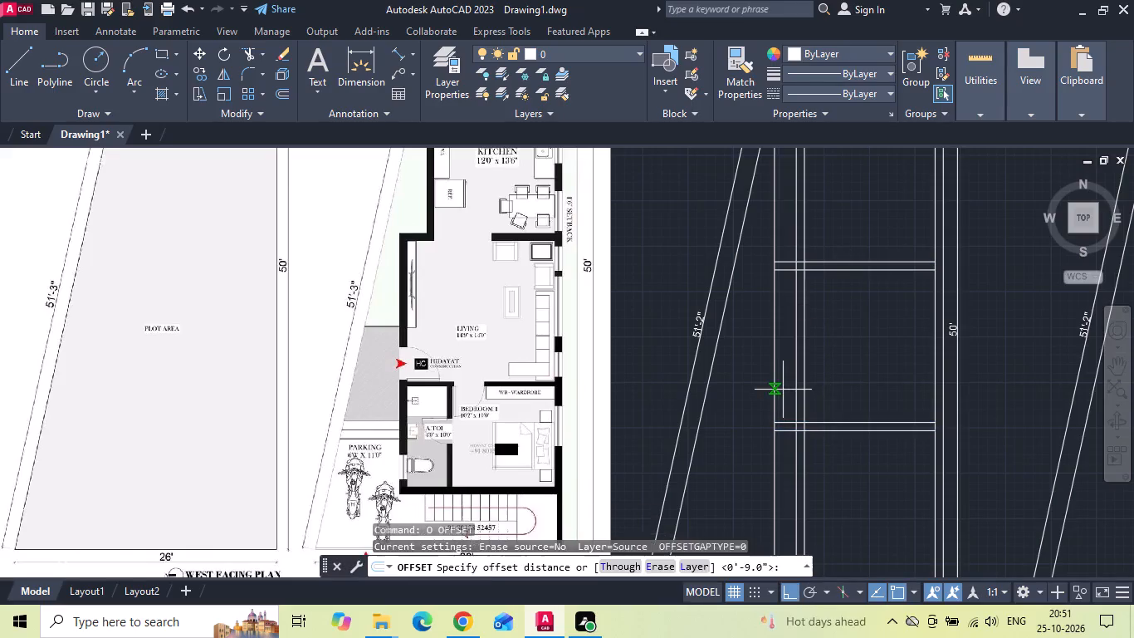
pyautogui.write('9')
pyautogui.press('space')
pyautogui.click(772, 364)
pyautogui.click(775, 341)
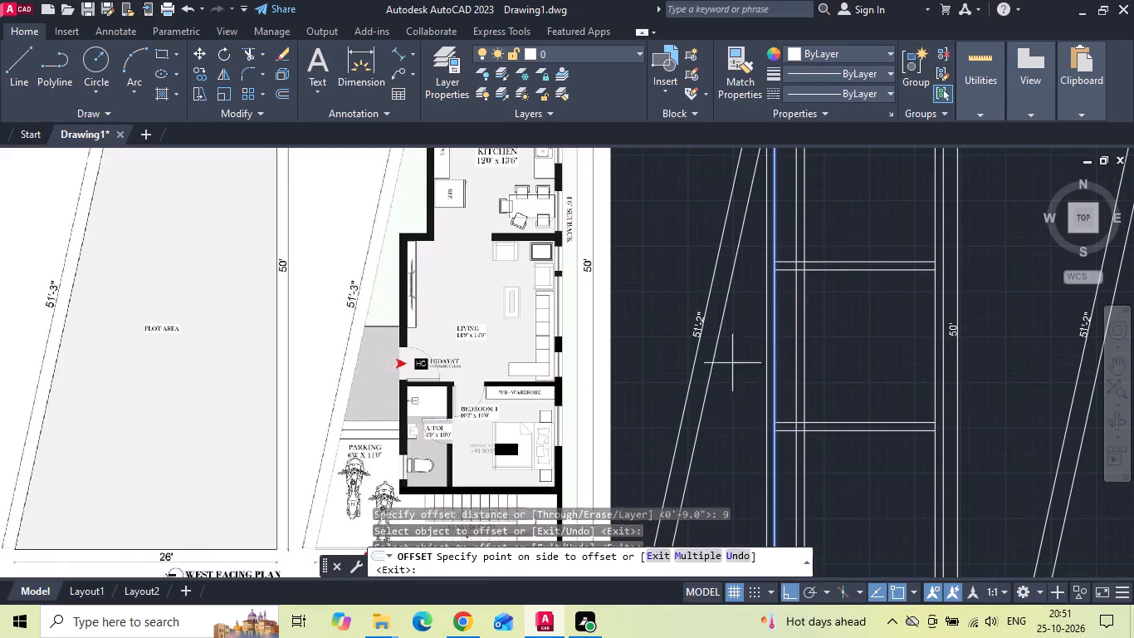
pyautogui.click(725, 366)
pyautogui.press('Escape')
# Extend the living room's upper and lower wall lines to the left wall's outer face.
pyautogui.write('EX')
pyautogui.press('space')
pyautogui.moveTo(782, 255); pyautogui.dragTo(785, 281)
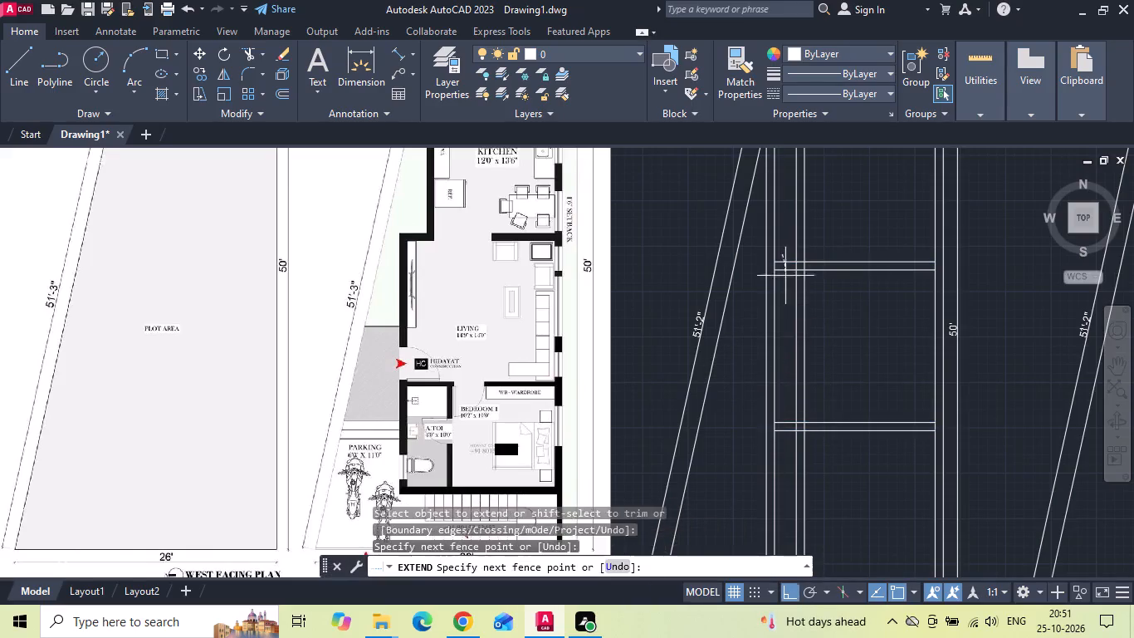
pyautogui.moveTo(785, 281); pyautogui.dragTo(790, 451)
pyautogui.press('Escape')
# Trim the kitchen's left wall lines where they run through the living room and the bedroom area.
pyautogui.press('t')
pyautogui.press('r')
pyautogui.press('space')
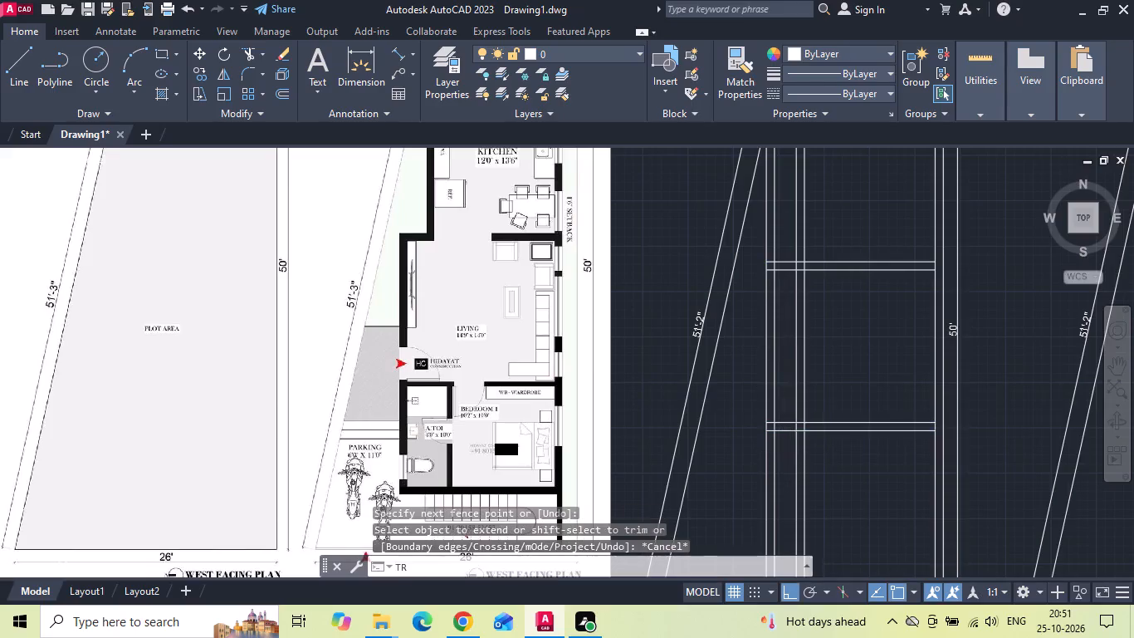
pyautogui.moveTo(785, 359); pyautogui.dragTo(821, 342)
pyautogui.moveTo(782, 464); pyautogui.dragTo(805, 466)
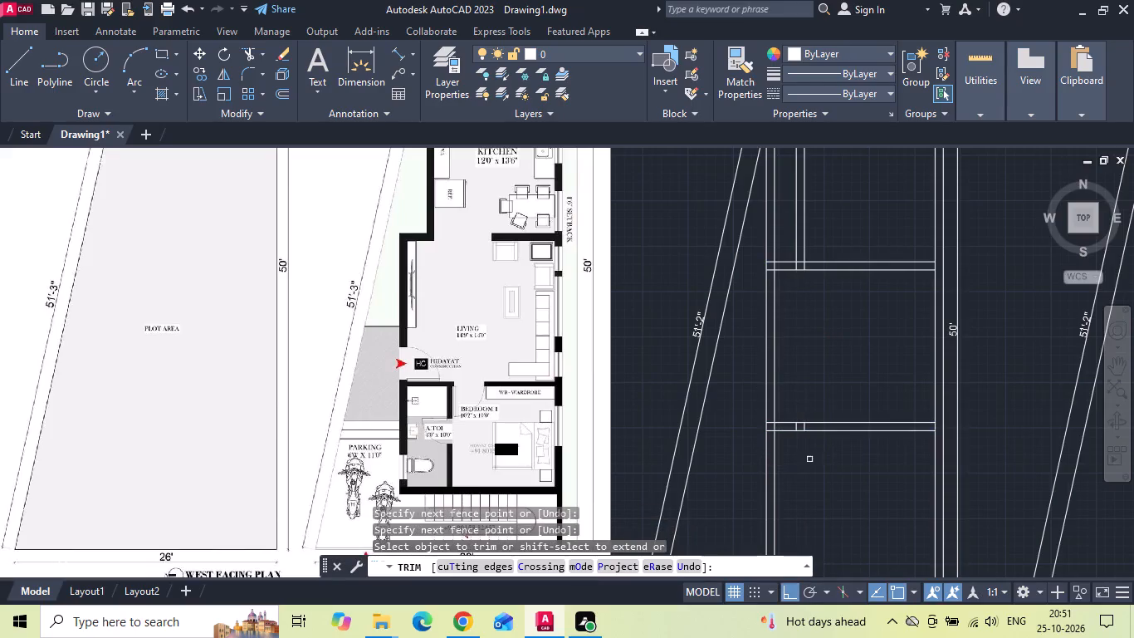
# Trim the living room's two left wall lines above the kitchen-living wall.
pyautogui.click(782, 241)
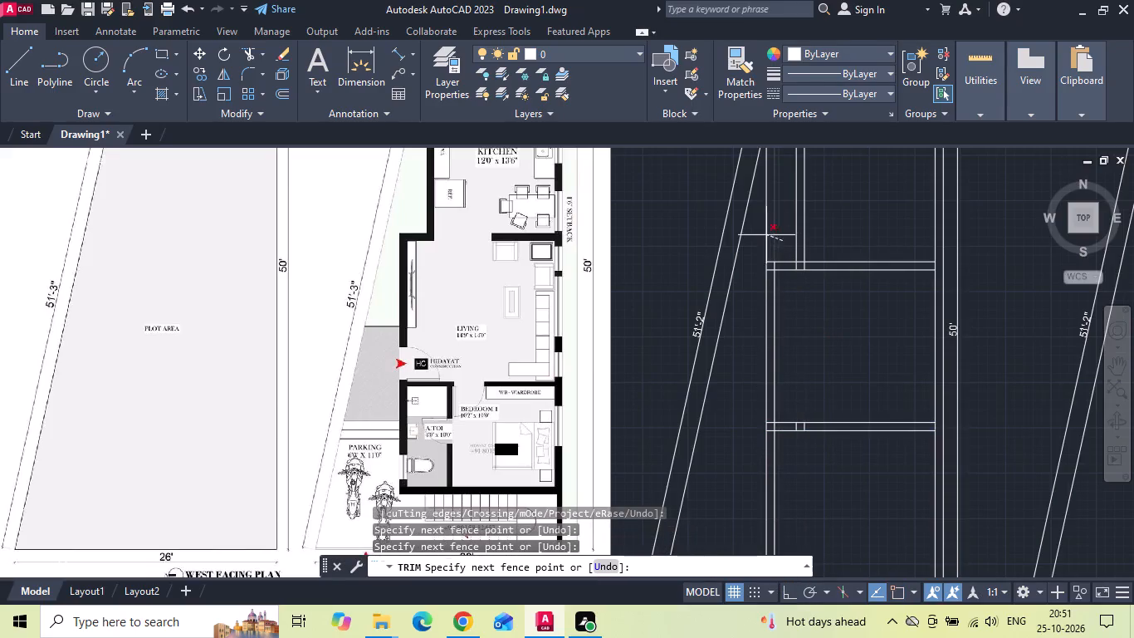
pyautogui.click(764, 238)
pyautogui.press('Escape')
# Erase the two short leftover segments of the kitchen's left wall inside the living-bedroom wall.
pyautogui.moveTo(799, 386); pyautogui.dragTo(801, 407)
pyautogui.press('Escape')
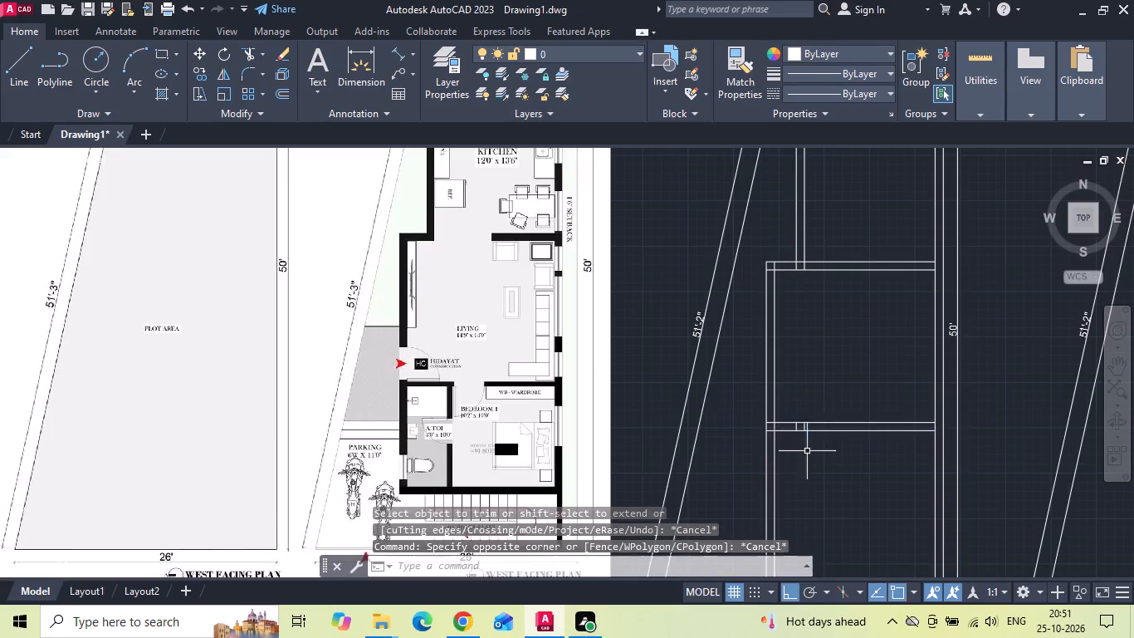
pyautogui.click(783, 412)
pyautogui.click(821, 474)
pyautogui.press('Delete')
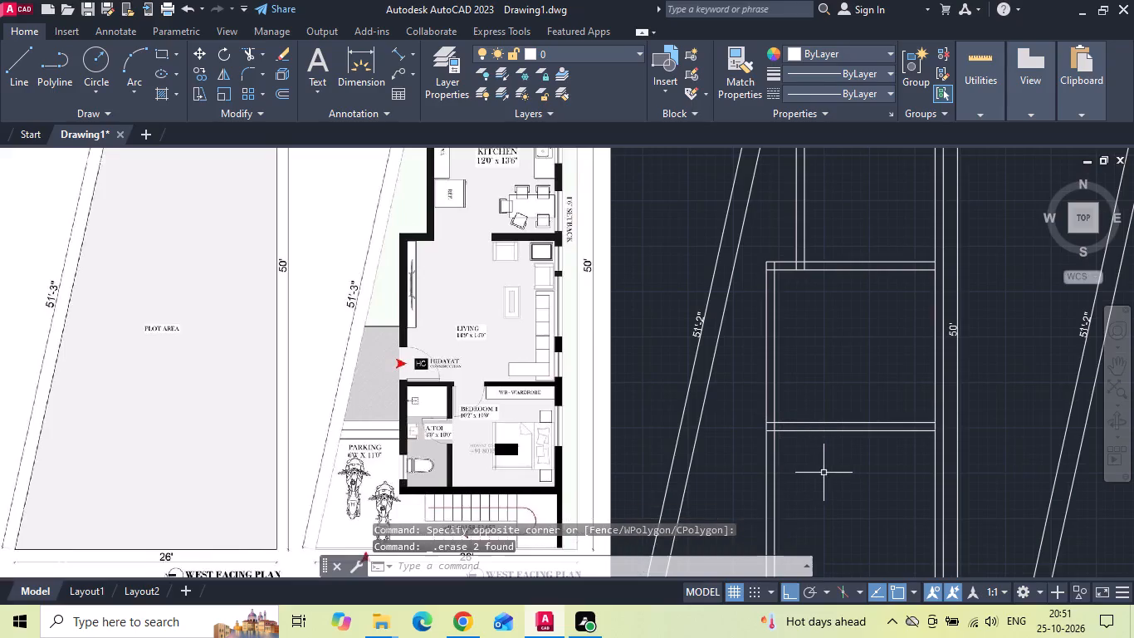
# Offset the living-bedroom wall's lower line 10' downward to set the bedroom's depth.
pyautogui.moveTo(804, 434); pyautogui.dragTo(785, 371, button='middle')
pyautogui.moveTo(775, 420); pyautogui.dragTo(768, 394, button='middle')
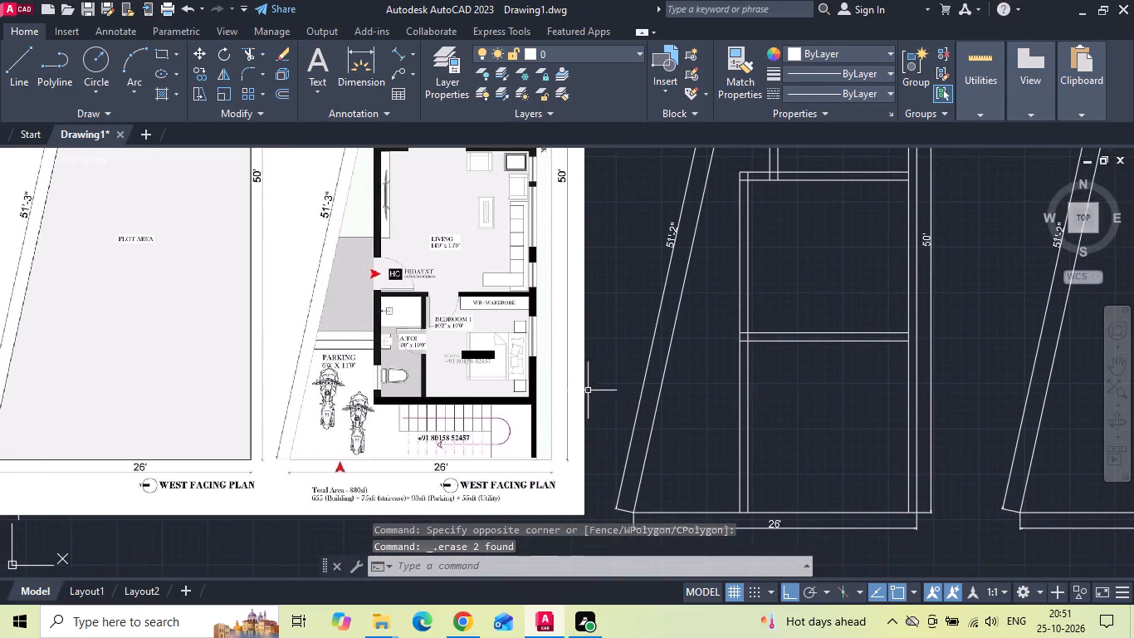
pyautogui.scroll(1, 476, 365)
pyautogui.write('O 10')
pyautogui.press("'")
pyautogui.press('Return')
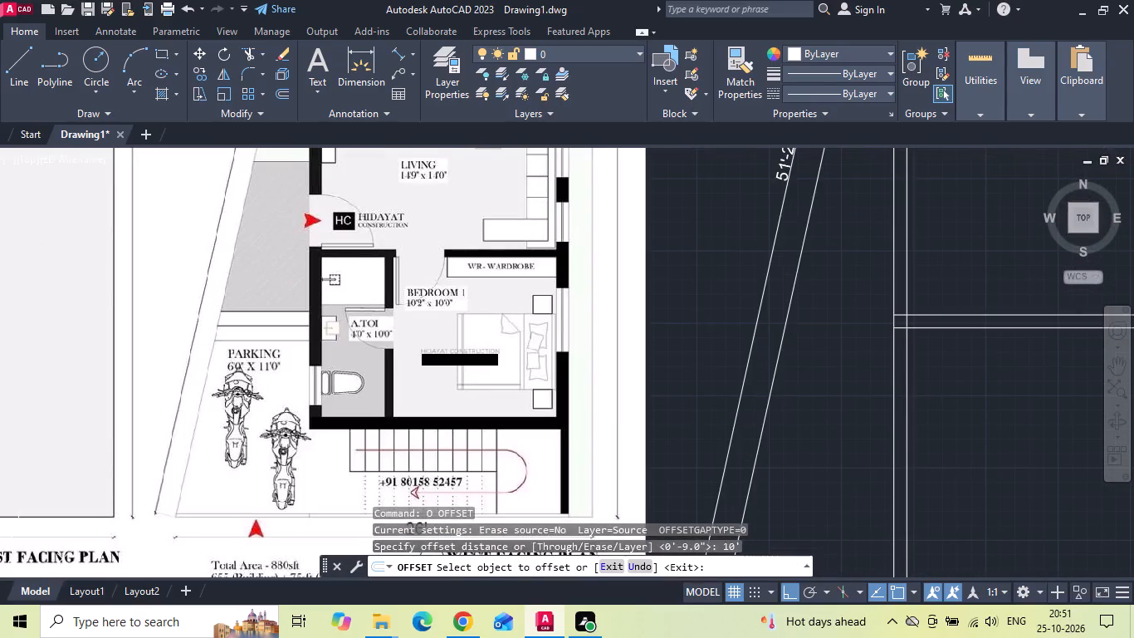
pyautogui.moveTo(631, 392); pyautogui.dragTo(478, 330, button='middle')
pyautogui.moveTo(815, 263); pyautogui.dragTo(814, 287)
pyautogui.click(795, 369)
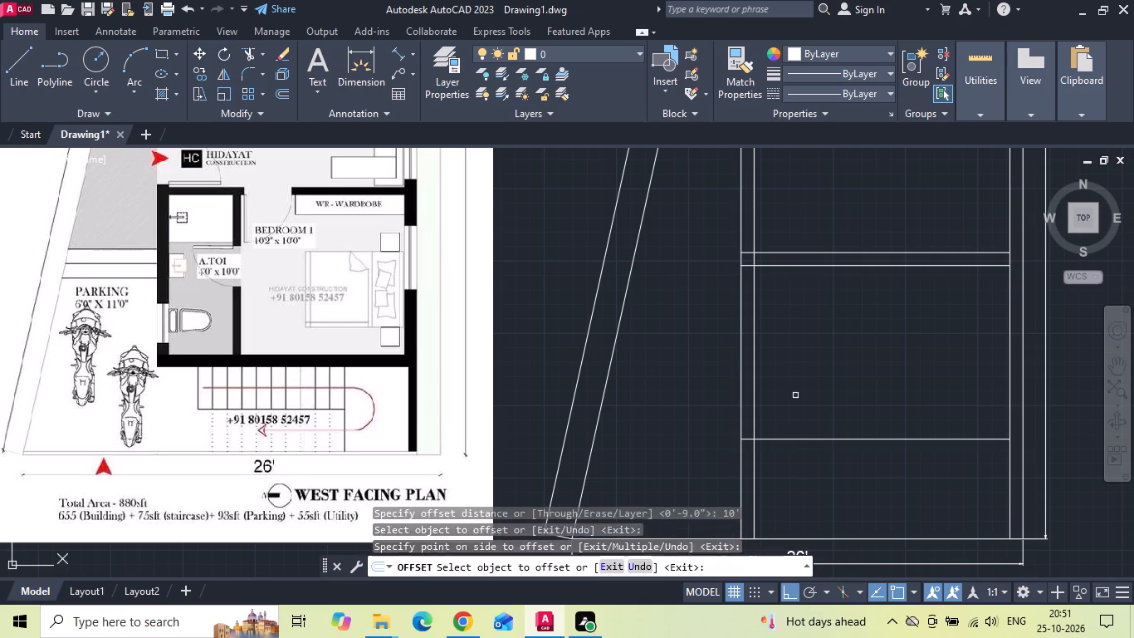
pyautogui.press('Escape')
# Offset the bedroom's bottom line 9" downward to form its lower wall.
pyautogui.write('O')
pyautogui.press('space')
pyautogui.write('9')
pyautogui.press('space')
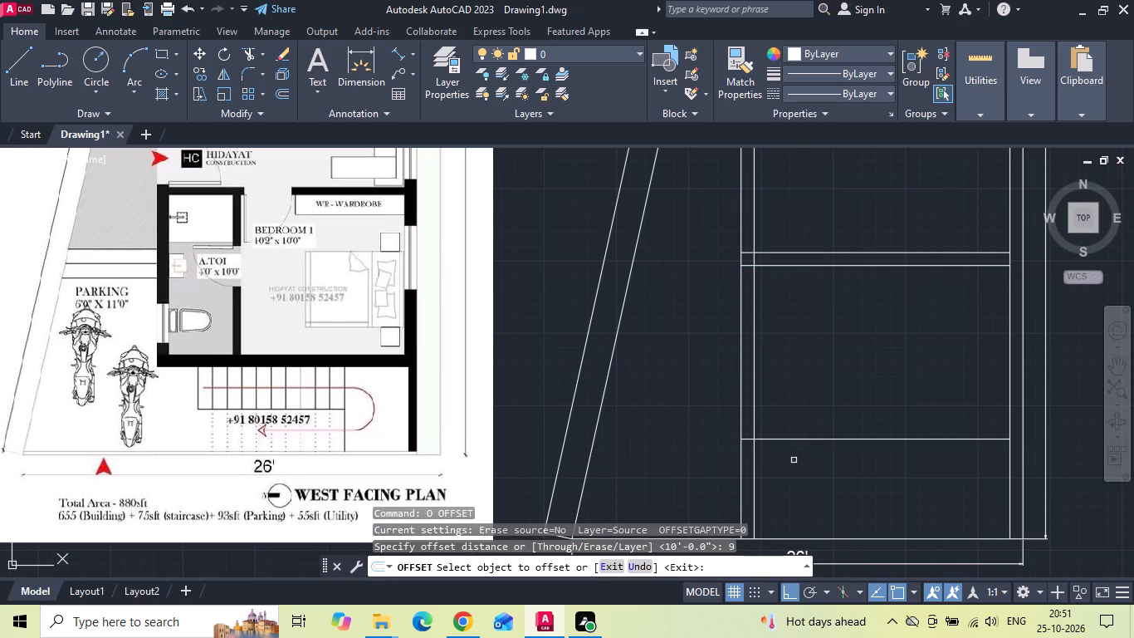
pyautogui.moveTo(794, 438); pyautogui.dragTo(794, 455)
pyautogui.click(794, 467)
pyautogui.moveTo(785, 441); pyautogui.dragTo(754, 369, button='middle')
pyautogui.press('Escape')
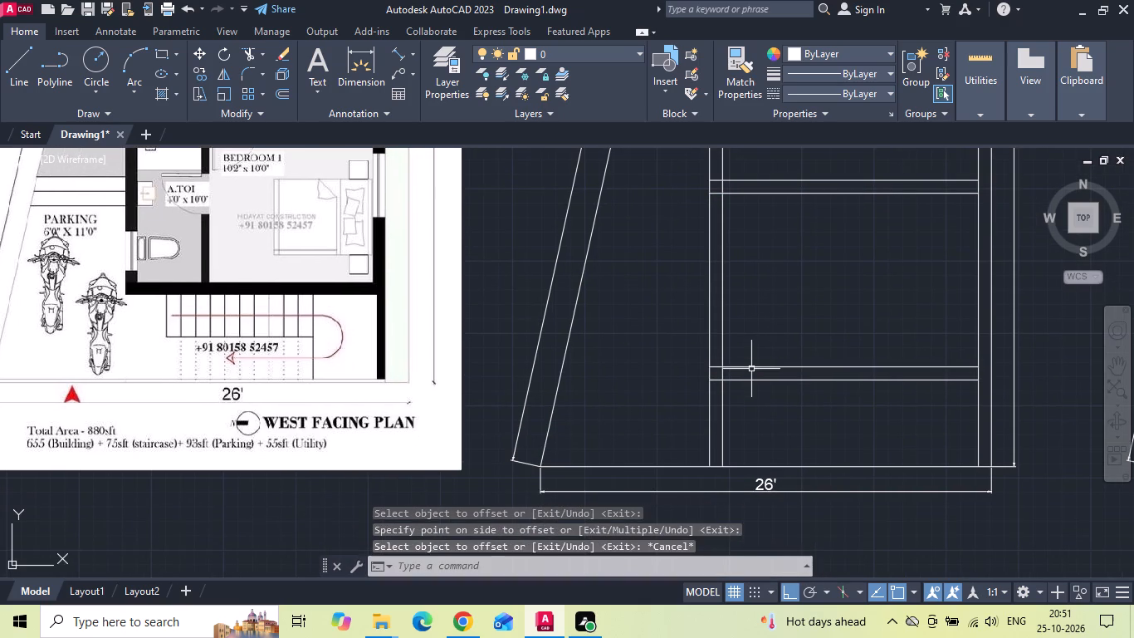
# Extend the outer line of the bedroom's lower wall to the right wall's outer face.
pyautogui.write('EX')
pyautogui.press('space')
pyautogui.click(955, 381)
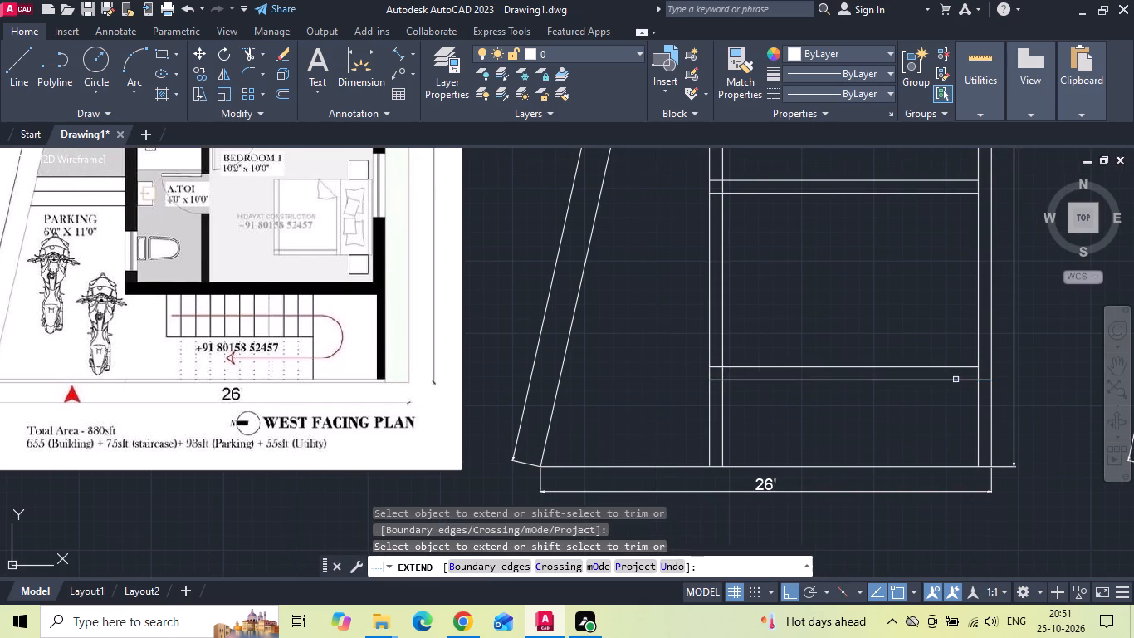
pyautogui.press('Escape')
# Trim the right wall's inner line between the two lines of the bedroom's lower wall.
pyautogui.press('t')
pyautogui.press('r')
pyautogui.press('space')
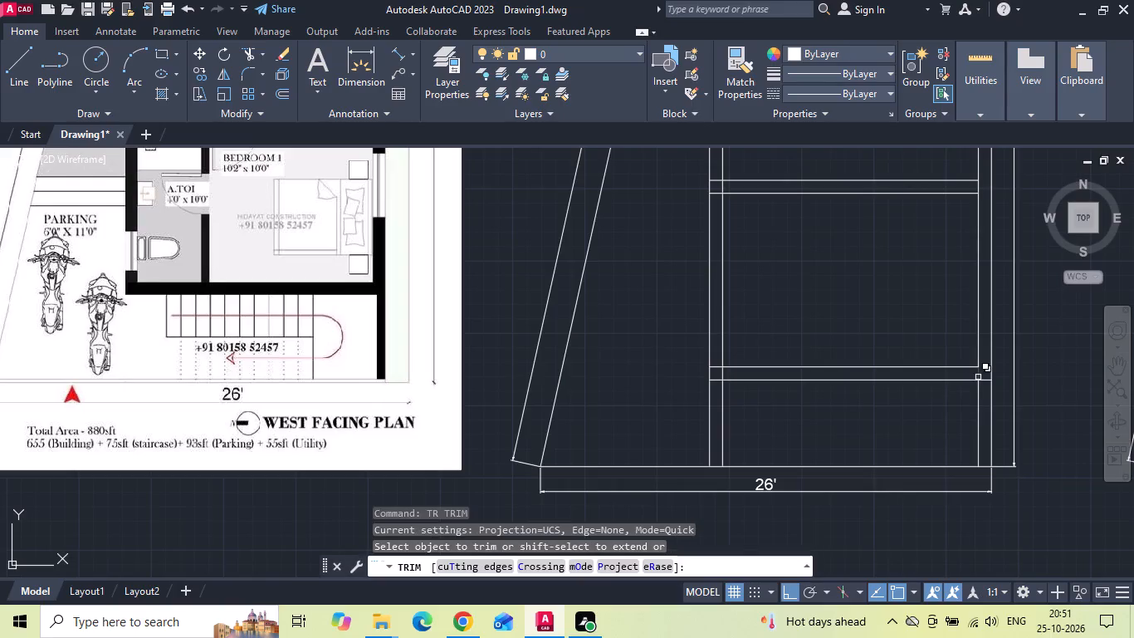
pyautogui.click(978, 376)
pyautogui.press('Escape')
# Move the right wall's inner line segment below the bedroom 3" outward, toward the wall's outer face.
pyautogui.scroll(2, 973, 425)
pyautogui.click(976, 397)
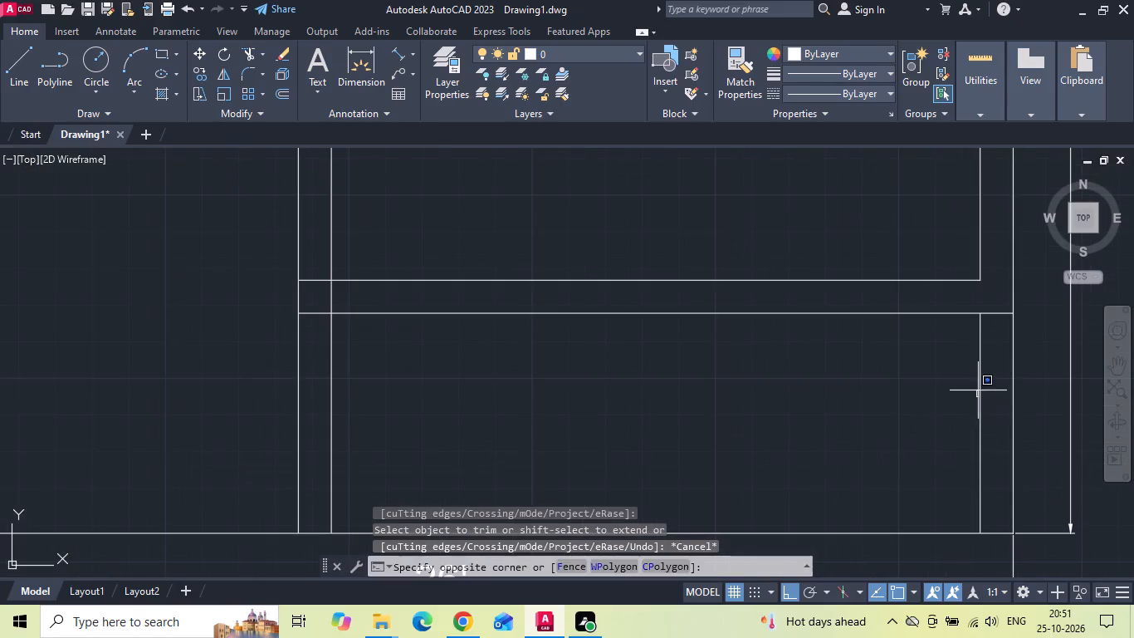
pyautogui.click(978, 390)
pyautogui.click(984, 361)
pyautogui.click(927, 361)
pyautogui.rightClick(926, 361)
pyautogui.click(939, 303)
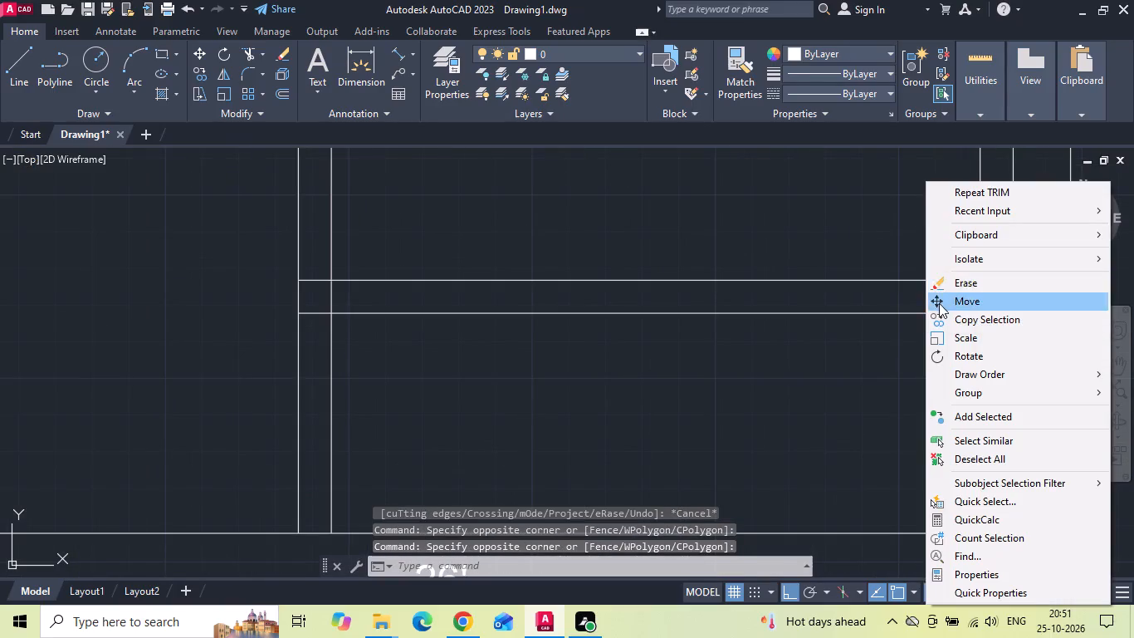
pyautogui.moveTo(826, 425); pyautogui.dragTo(846, 425)
pyautogui.write('3')
pyautogui.press('space')
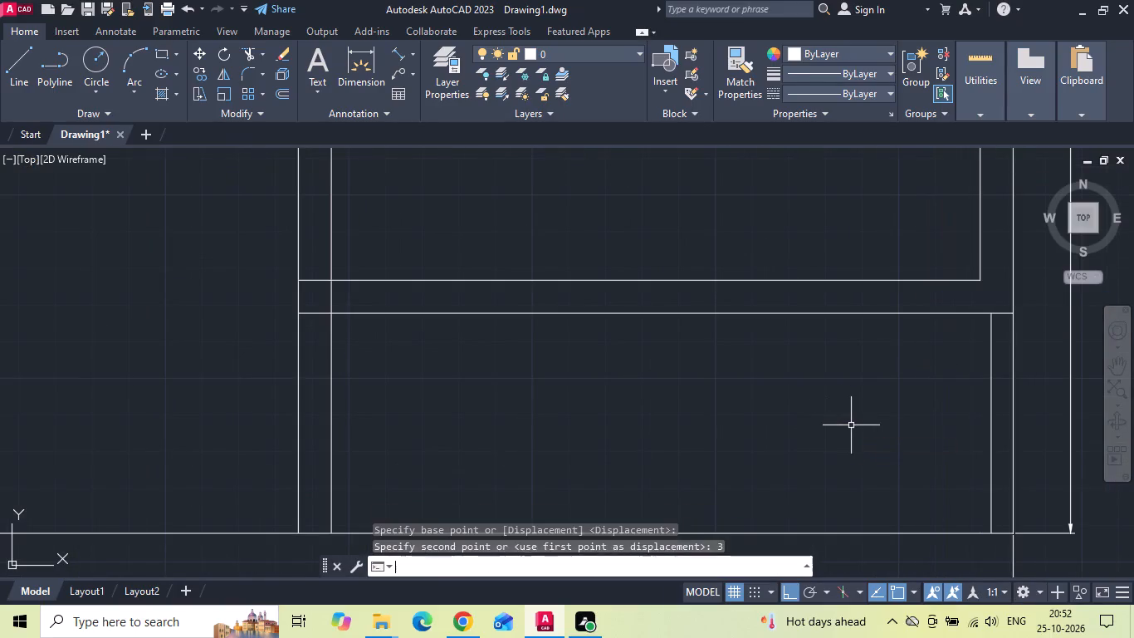
# Trim off both lines of the left wall below the bedroom's lower wall.
pyautogui.scroll(-2, 842, 426)
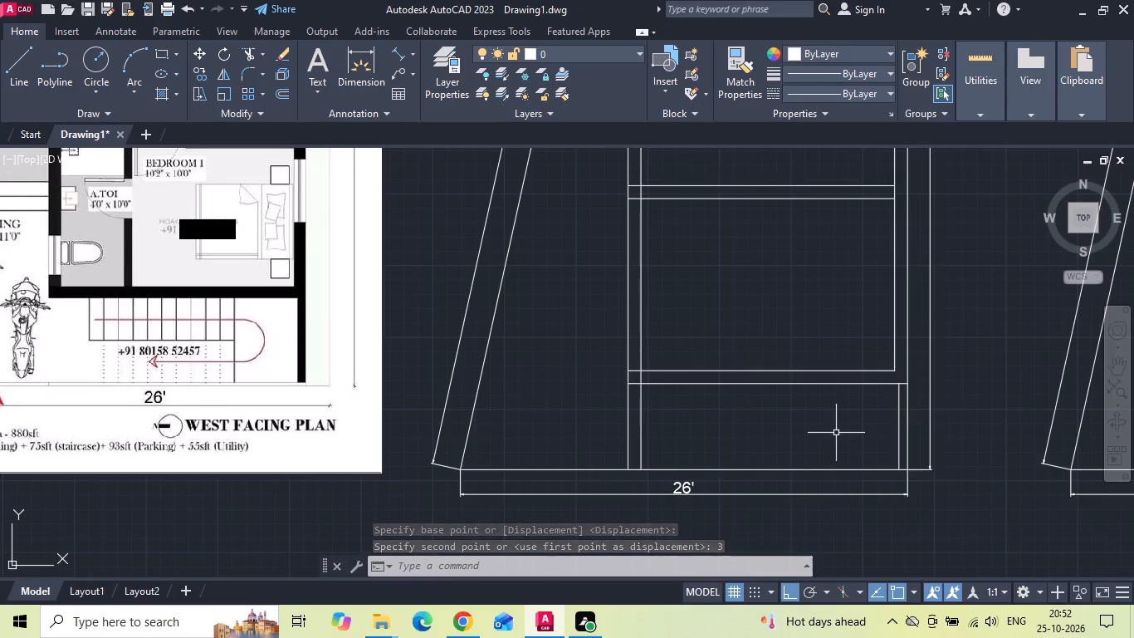
pyautogui.write('TR')
pyautogui.press('space')
pyautogui.moveTo(832, 432); pyautogui.dragTo(618, 428)
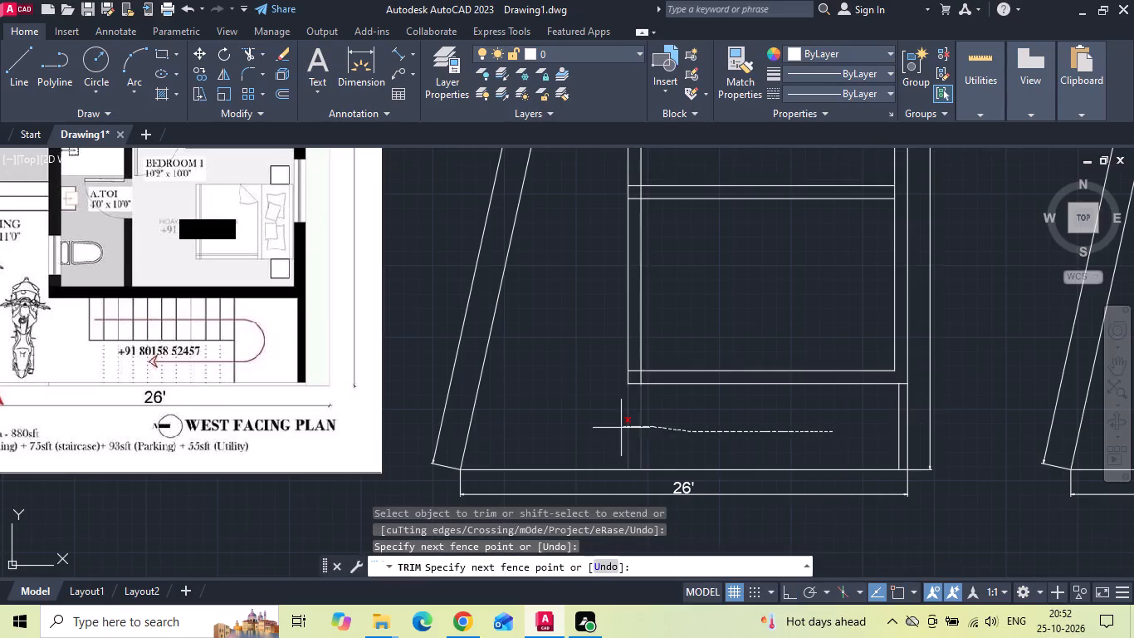
pyautogui.moveTo(618, 428); pyautogui.dragTo(617, 428)
# Trim the leftover line pieces inside the bedroom's lower-left wall corner and at the lower wall's right junction.
pyautogui.scroll(1, 628, 356)
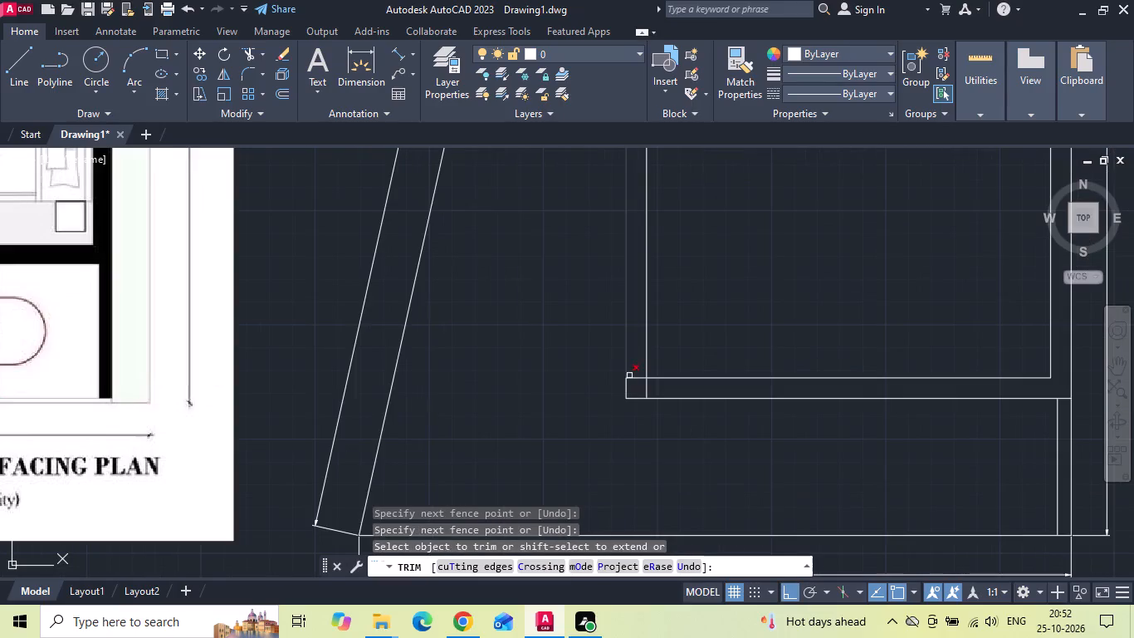
pyautogui.click(631, 378)
pyautogui.click(647, 388)
pyautogui.scroll(-1, 628, 493)
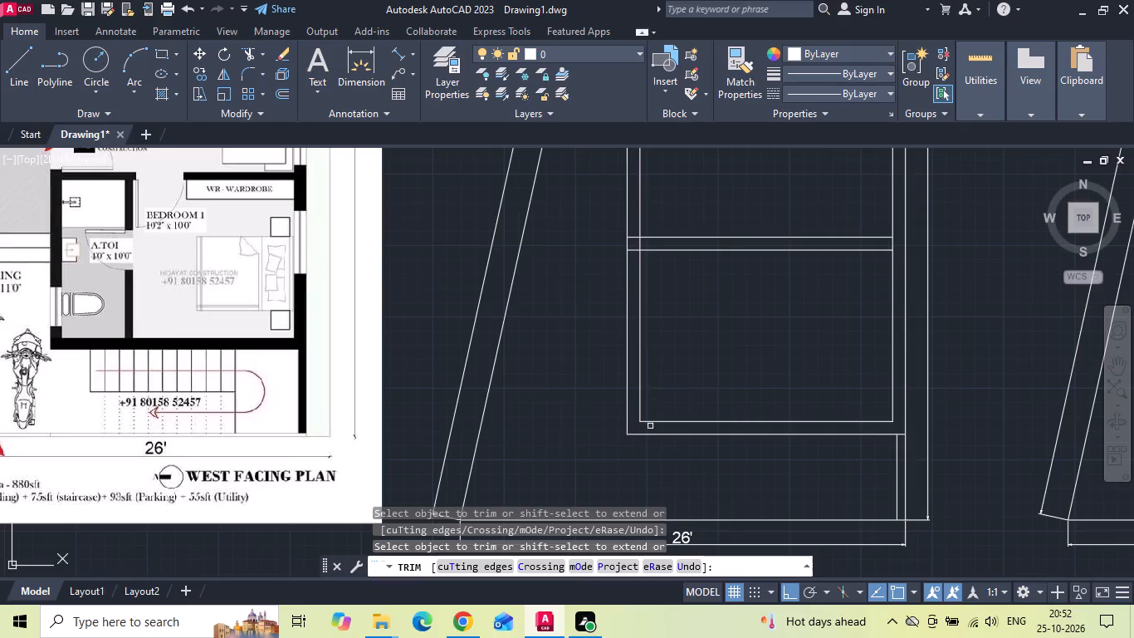
pyautogui.scroll(1, 912, 444)
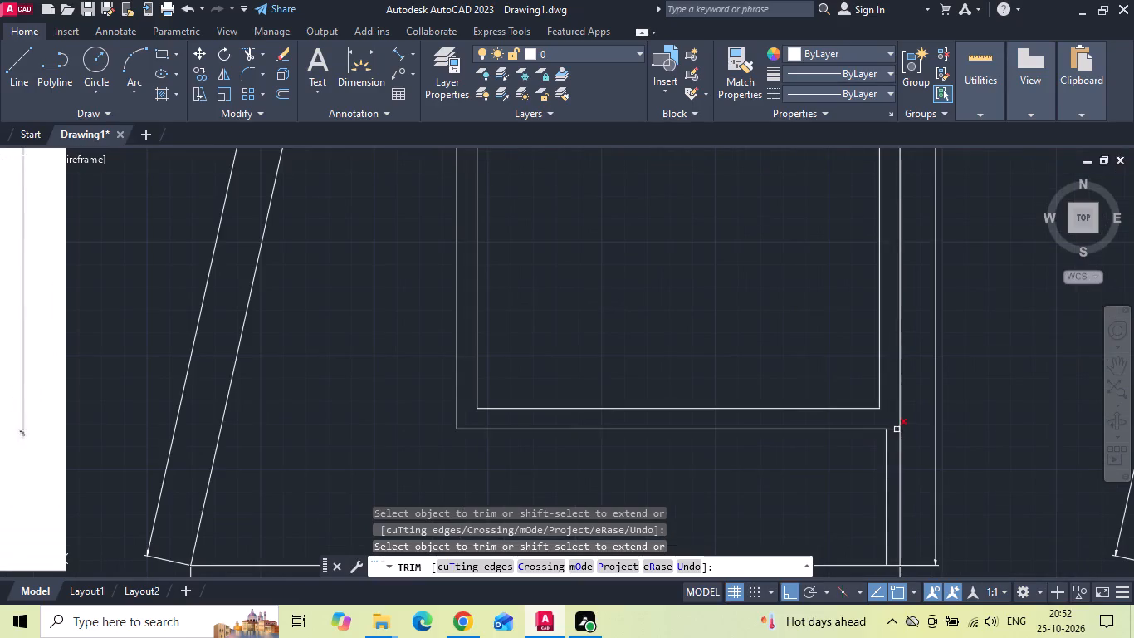
pyautogui.click(897, 429)
pyautogui.scroll(-1, 726, 496)
pyautogui.moveTo(653, 358); pyautogui.dragTo(701, 419, button='middle')
pyautogui.scroll(-1, 701, 419)
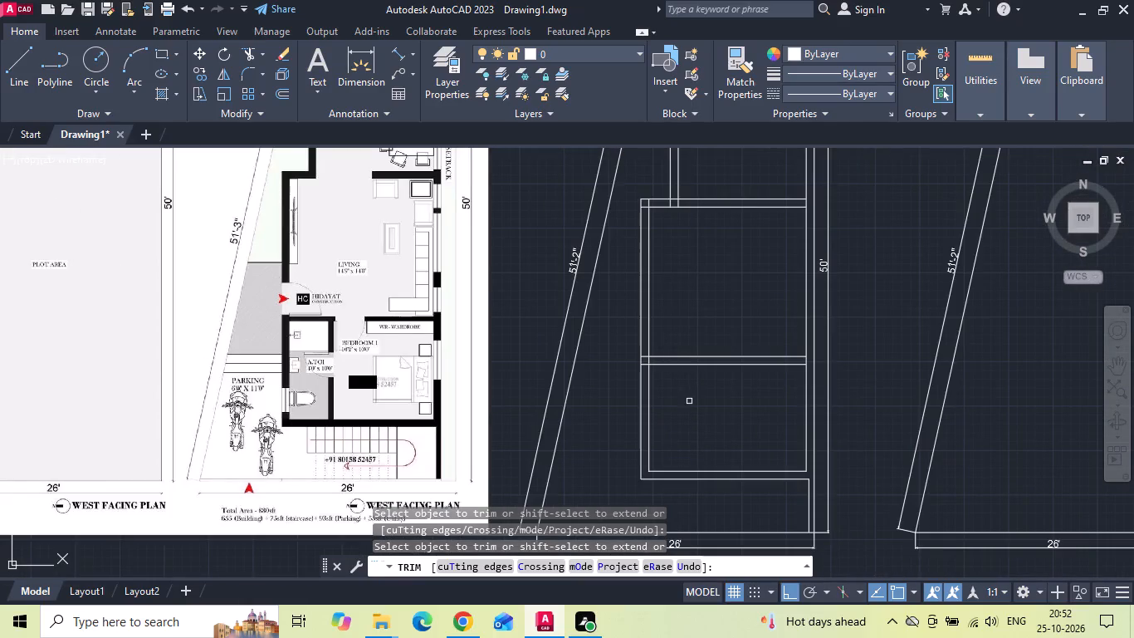
pyautogui.press('Escape')
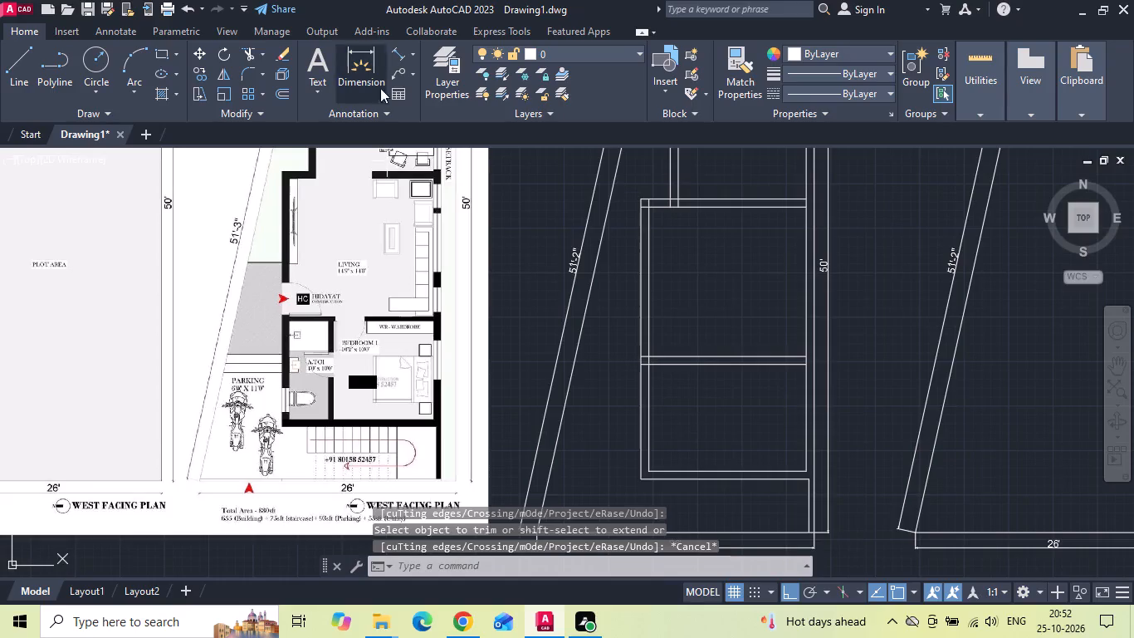
# Measure the living room's inside depth with a temporary linear dimension.
pyautogui.click(405, 56)
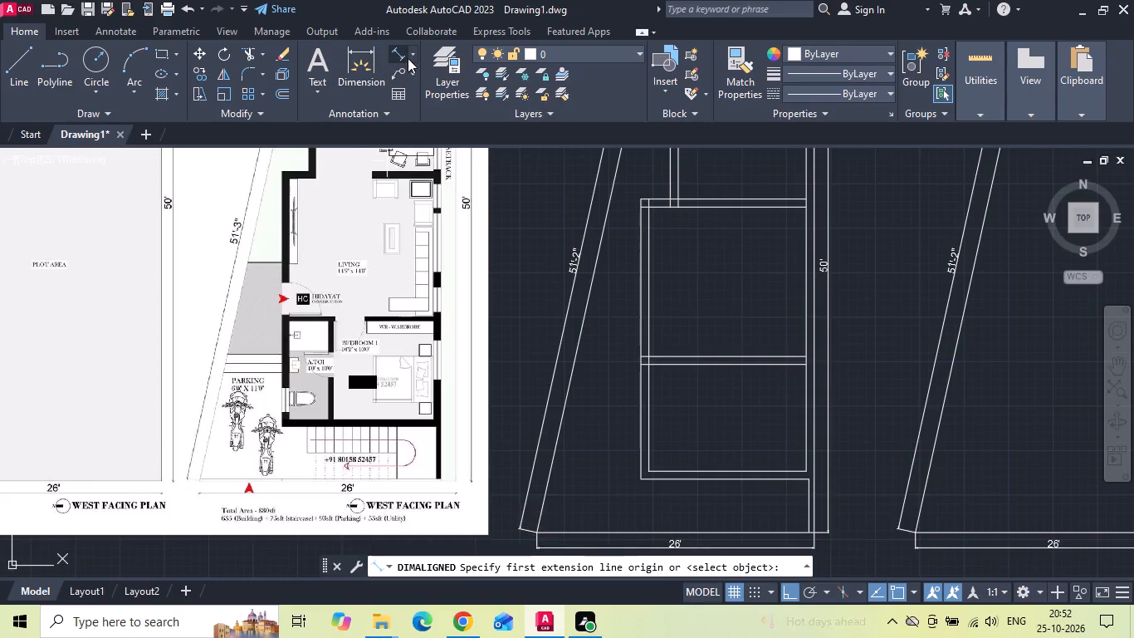
pyautogui.click(411, 57)
pyautogui.click(423, 86)
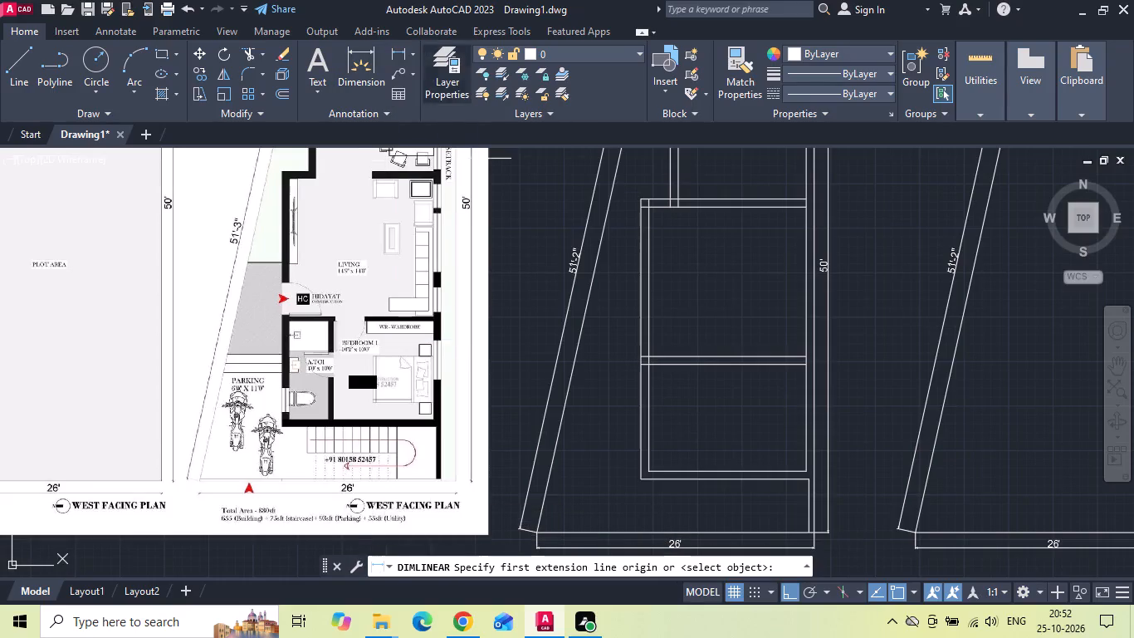
pyautogui.moveTo(762, 213); pyautogui.dragTo(763, 222)
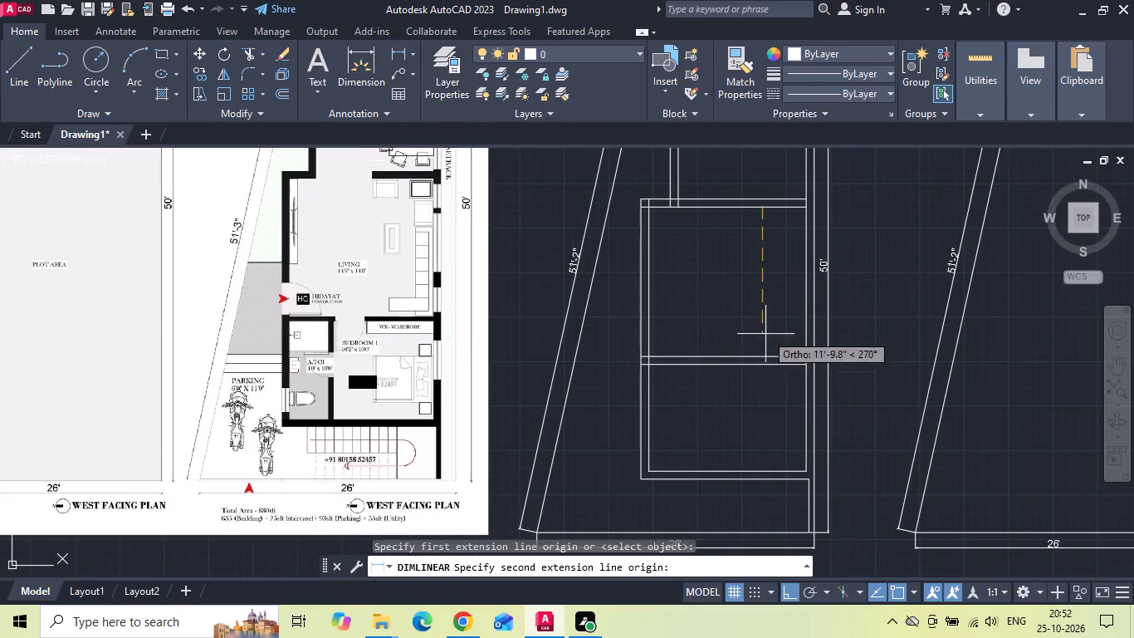
pyautogui.click(759, 356)
pyautogui.press('Escape')
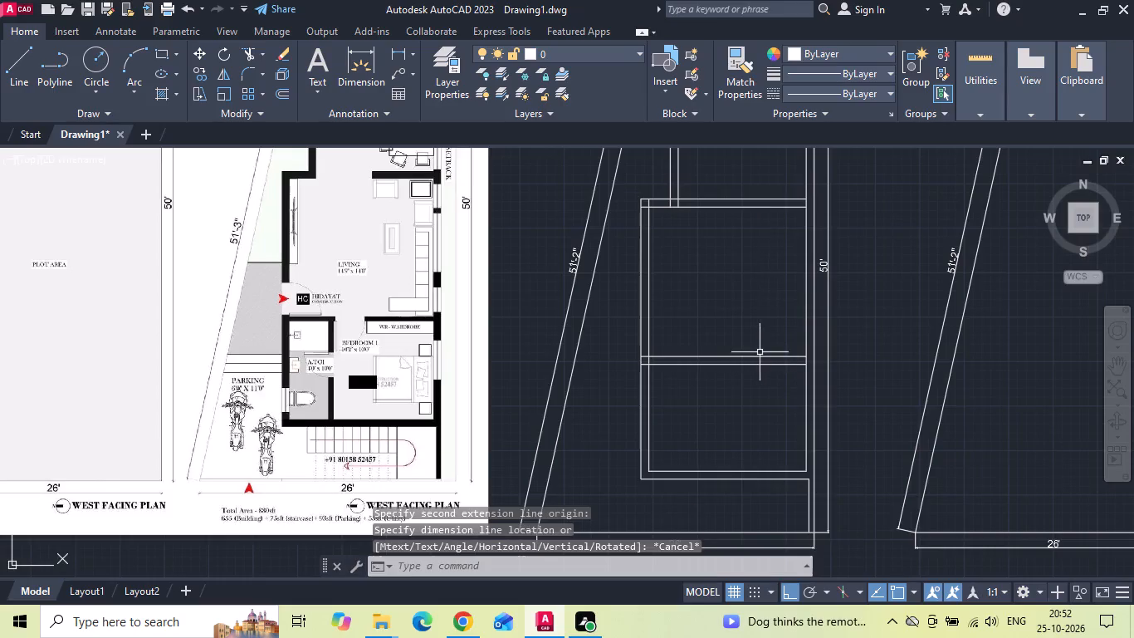
# Measure the bedroom's inside depth with a temporary linear dimension.
pyautogui.scroll(1, 760, 368)
pyautogui.press('space')
pyautogui.click(759, 362)
pyautogui.moveTo(752, 468); pyautogui.dragTo(741, 416, button='middle')
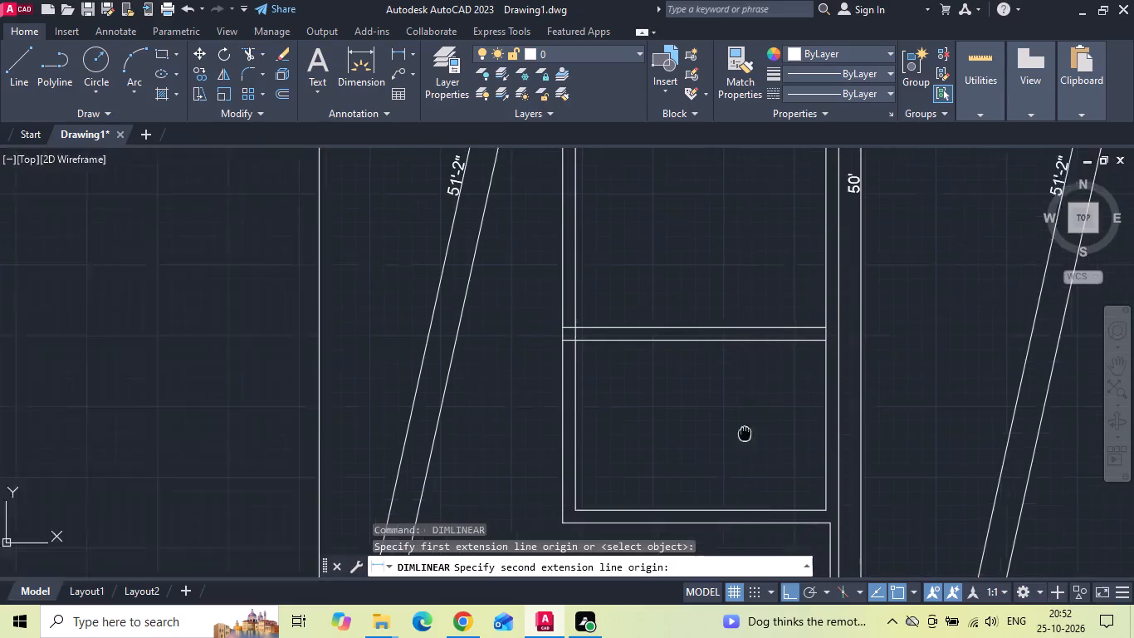
pyautogui.moveTo(741, 416); pyautogui.dragTo(740, 374, button='middle')
pyautogui.click(756, 440)
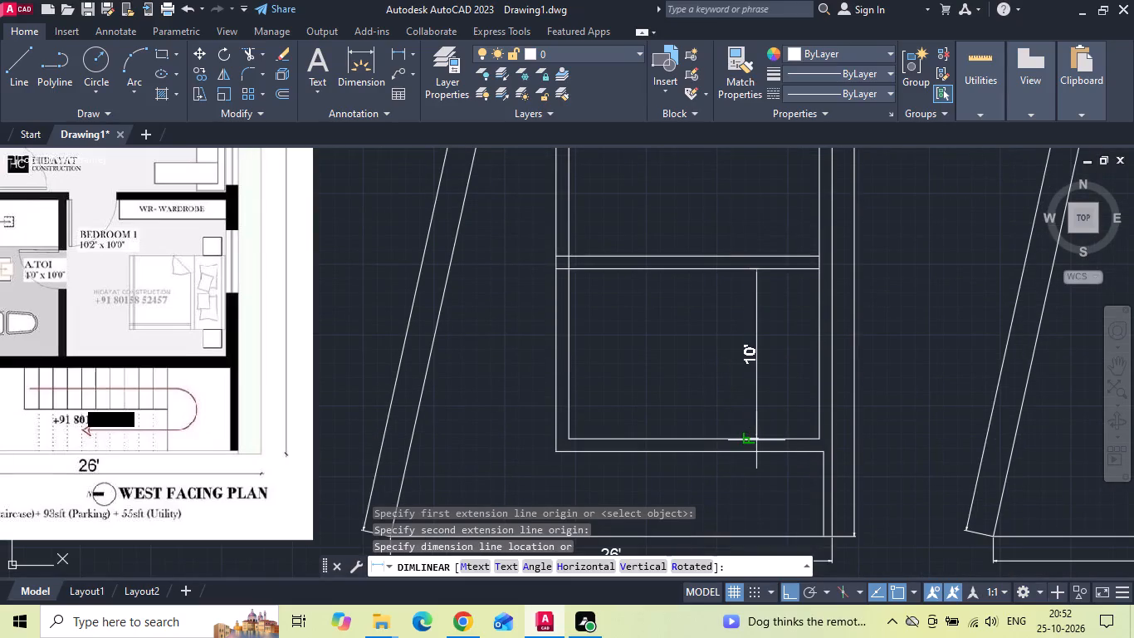
pyautogui.press('Escape')
# Move the living-bedroom wall's lower line and both lines of the bedroom's lower wall 3" upward.
pyautogui.moveTo(737, 263); pyautogui.dragTo(735, 278)
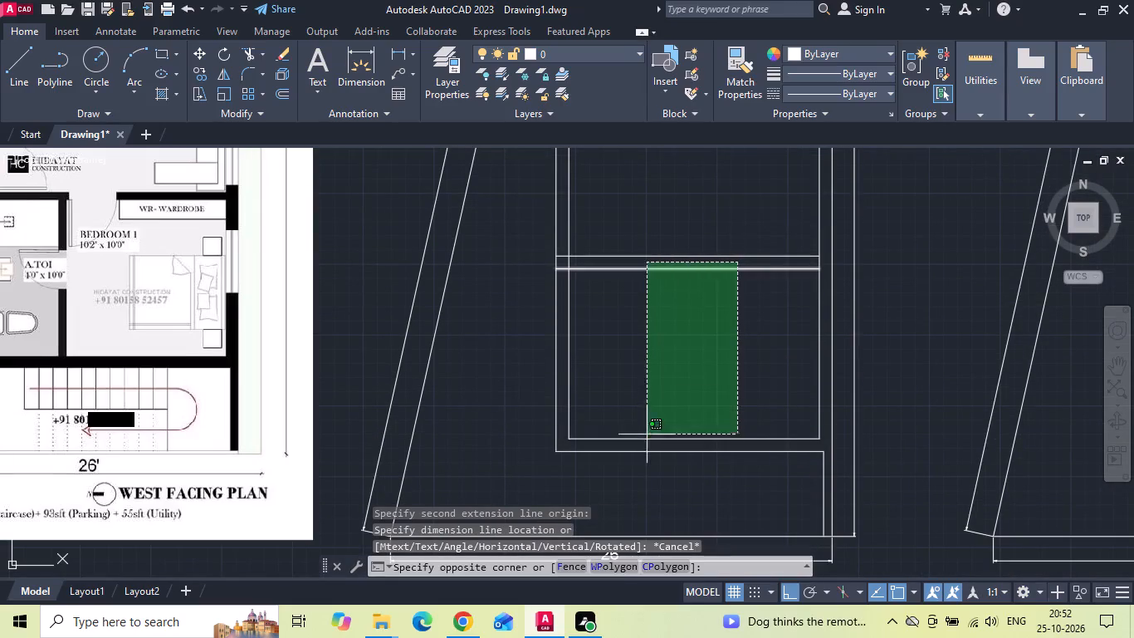
pyautogui.click(643, 470)
pyautogui.rightClick(640, 380)
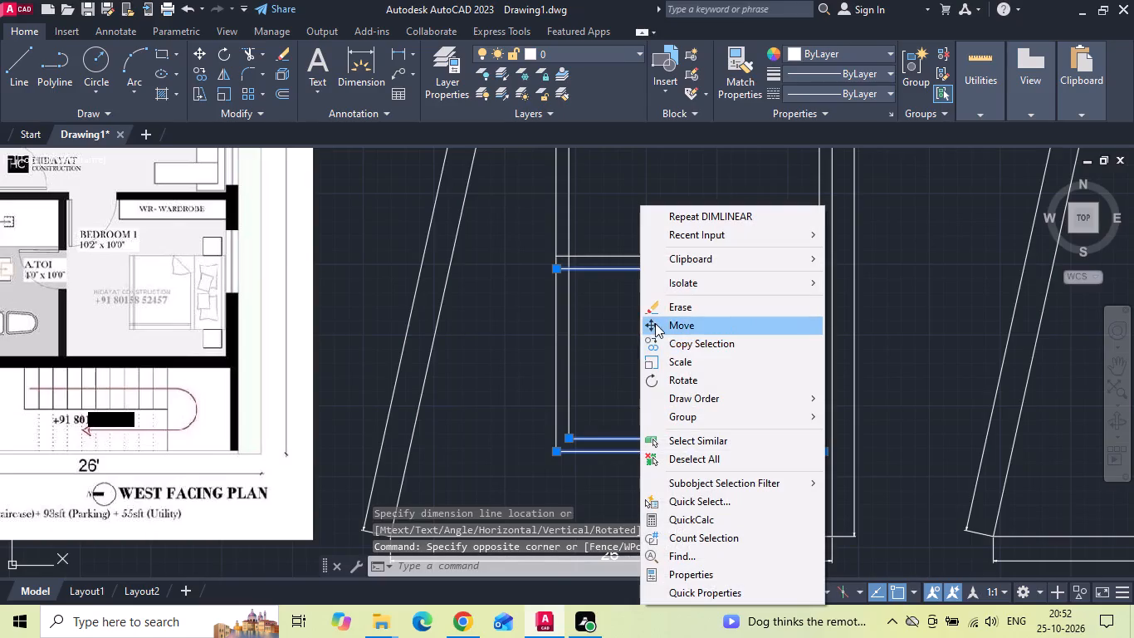
pyautogui.click(655, 323)
pyautogui.click(670, 395)
pyautogui.write('3')
pyautogui.press('space')
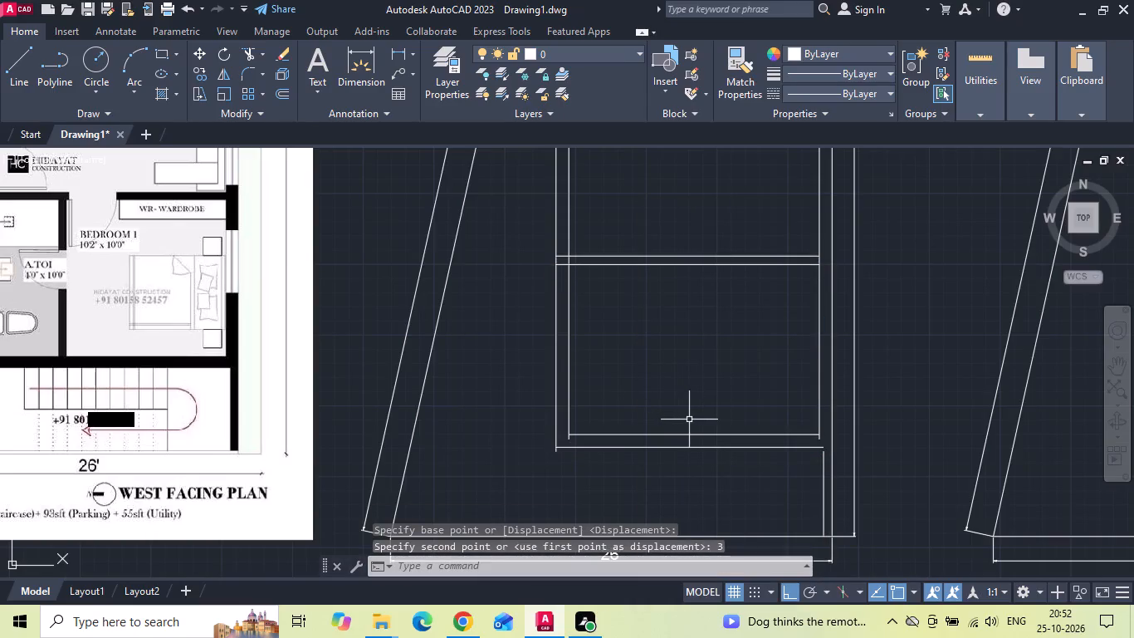
# Fillet the outer line of the bedroom's lower wall to the right wall's inner line below it, using a zero radius.
pyautogui.scroll(1, 811, 483)
pyautogui.press('f')
pyautogui.press('space')
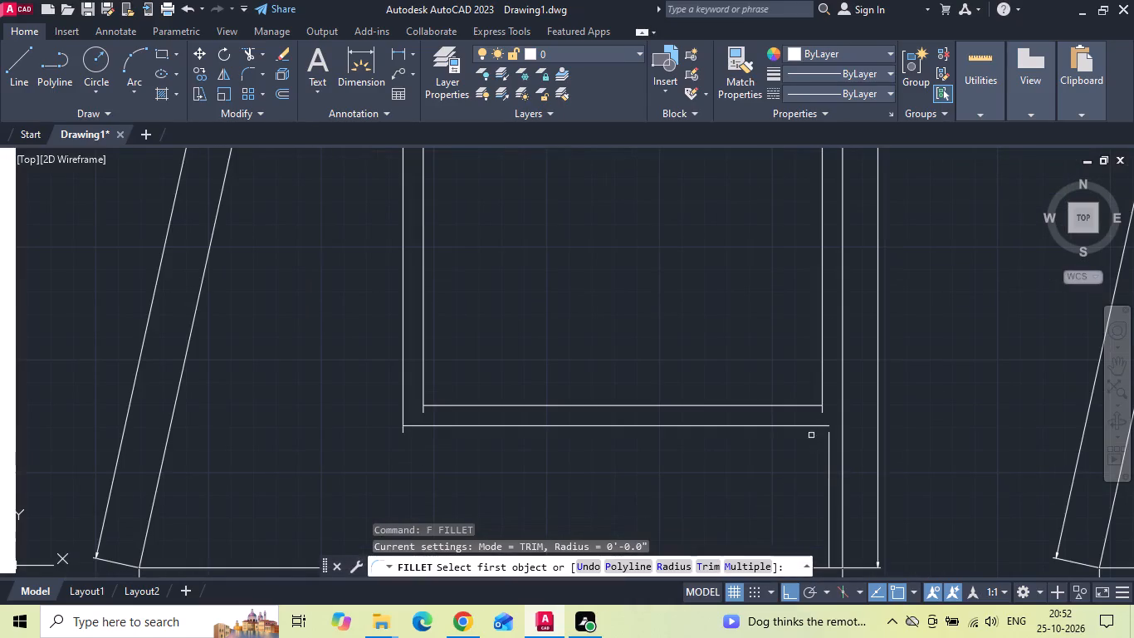
pyautogui.click(814, 425)
pyautogui.click(830, 454)
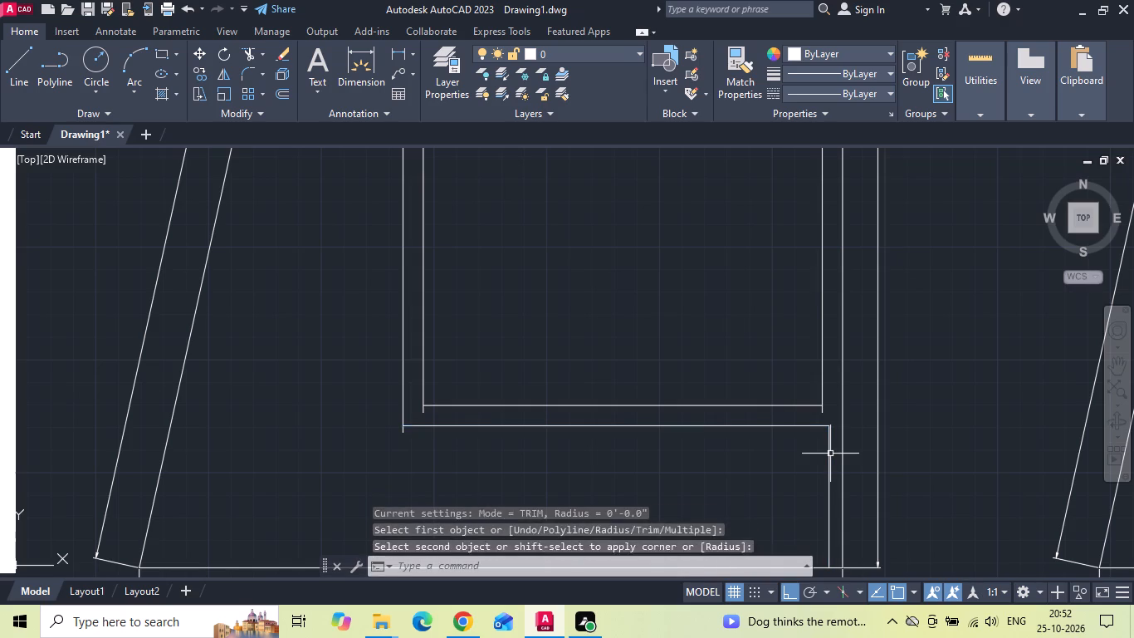
pyautogui.press('Escape')
# Trim the overhanging vertical line ends at the bedroom's lower wall corners.
pyautogui.press('t')
pyautogui.press('r')
pyautogui.press('space')
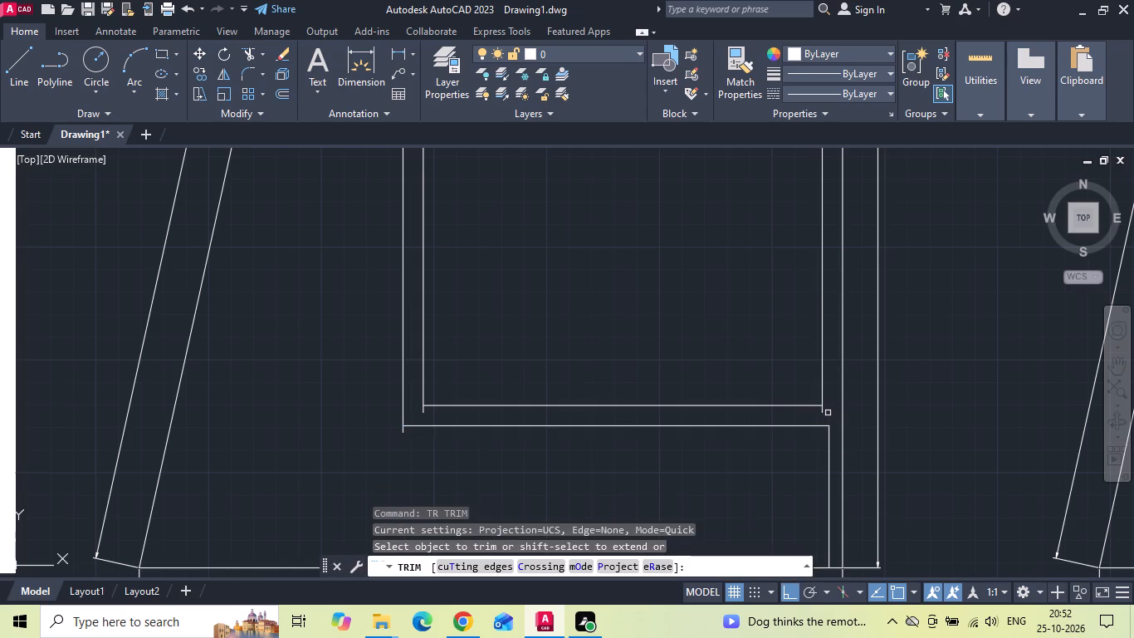
pyautogui.click(827, 410)
pyautogui.click(420, 410)
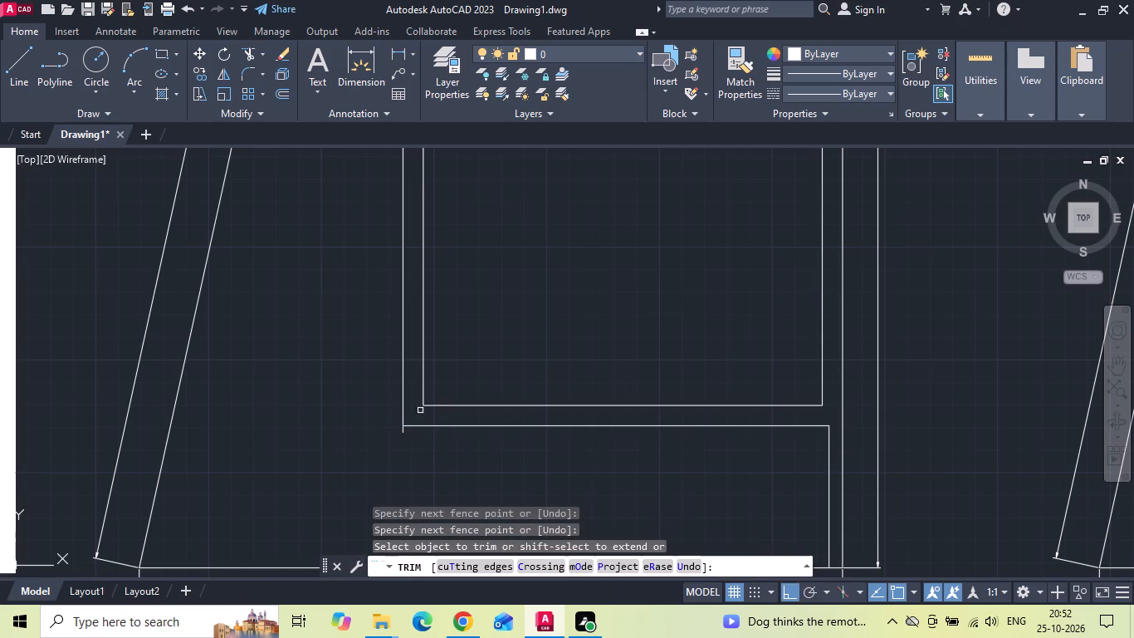
pyautogui.click(403, 432)
# Trim the lines crossing the living-bedroom wall's junctions with the left and right walls to open both junctions.
pyautogui.scroll(-2, 514, 486)
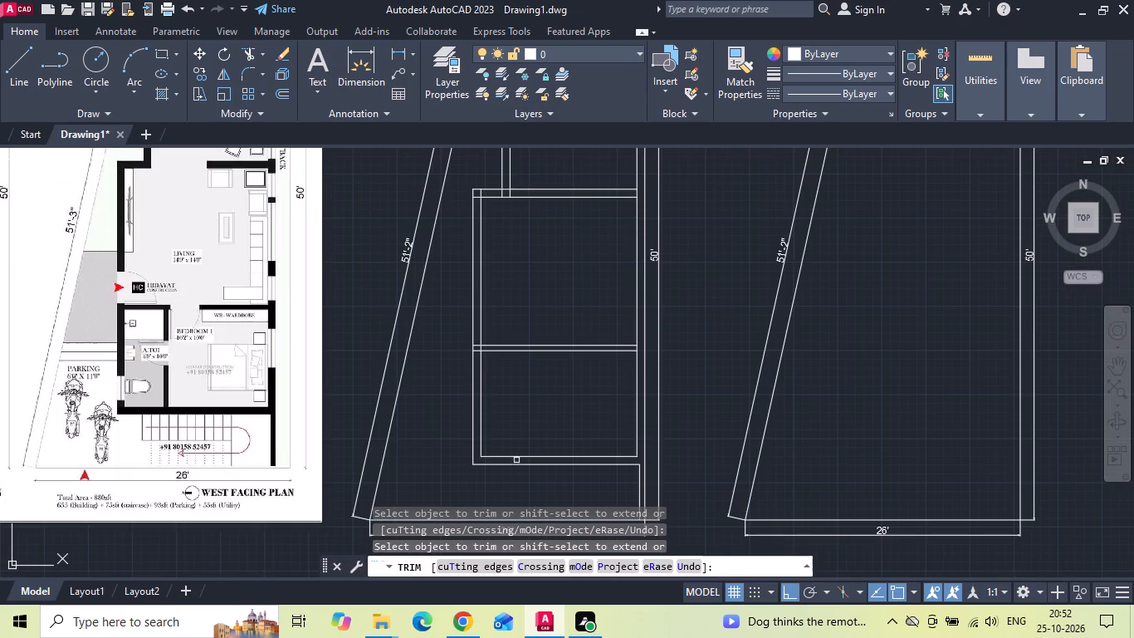
pyautogui.moveTo(519, 400); pyautogui.dragTo(555, 395, button='middle')
pyautogui.scroll(2, 515, 332)
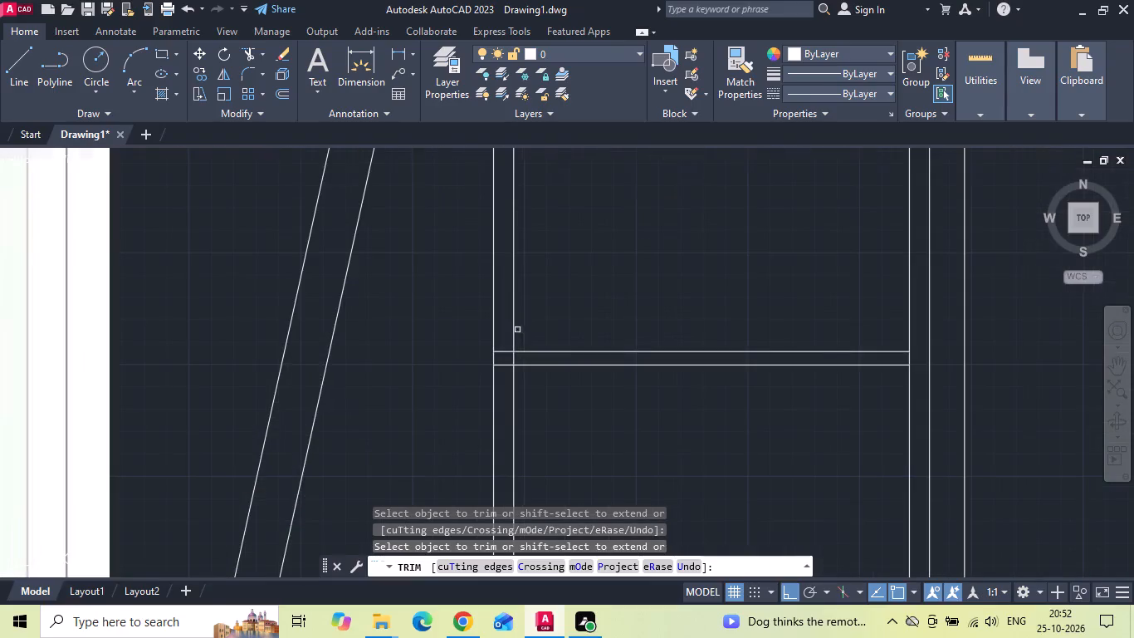
pyautogui.click(501, 350)
pyautogui.click(502, 364)
pyautogui.click(510, 359)
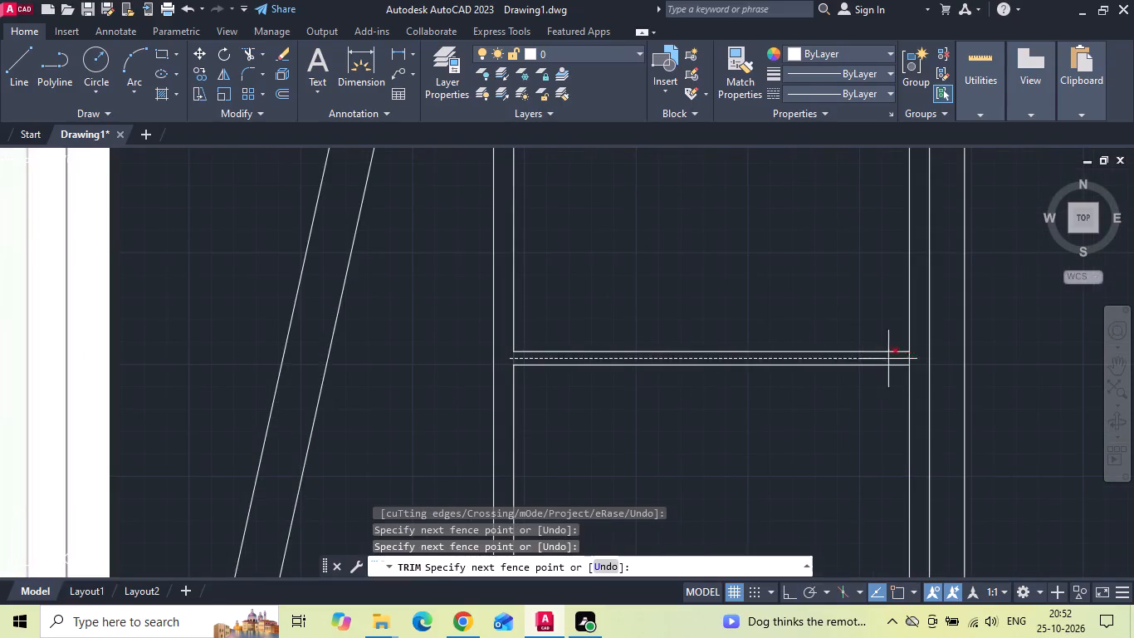
pyautogui.click(917, 357)
pyautogui.scroll(-3, 606, 386)
pyautogui.press('Escape')
# Copy the bedroom's left inner wall line 4' and 4'6 to the right to form the attached toilet's partition wall.
pyautogui.scroll(2, 565, 378)
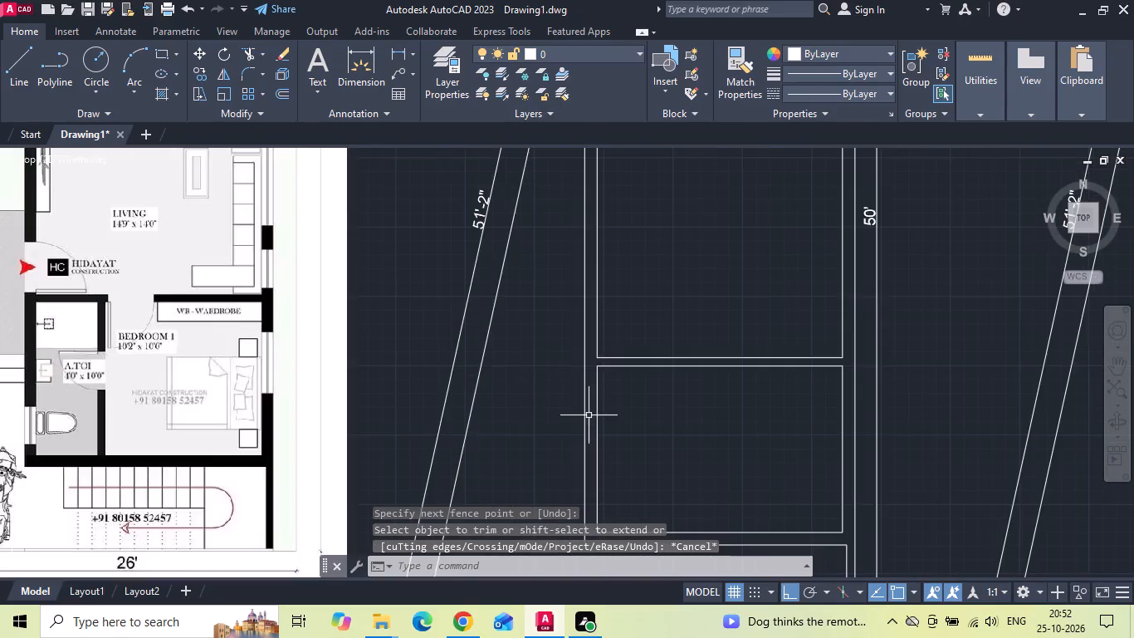
pyautogui.moveTo(590, 410); pyautogui.dragTo(585, 339, button='middle')
pyautogui.click(594, 380)
pyautogui.rightClick(594, 380)
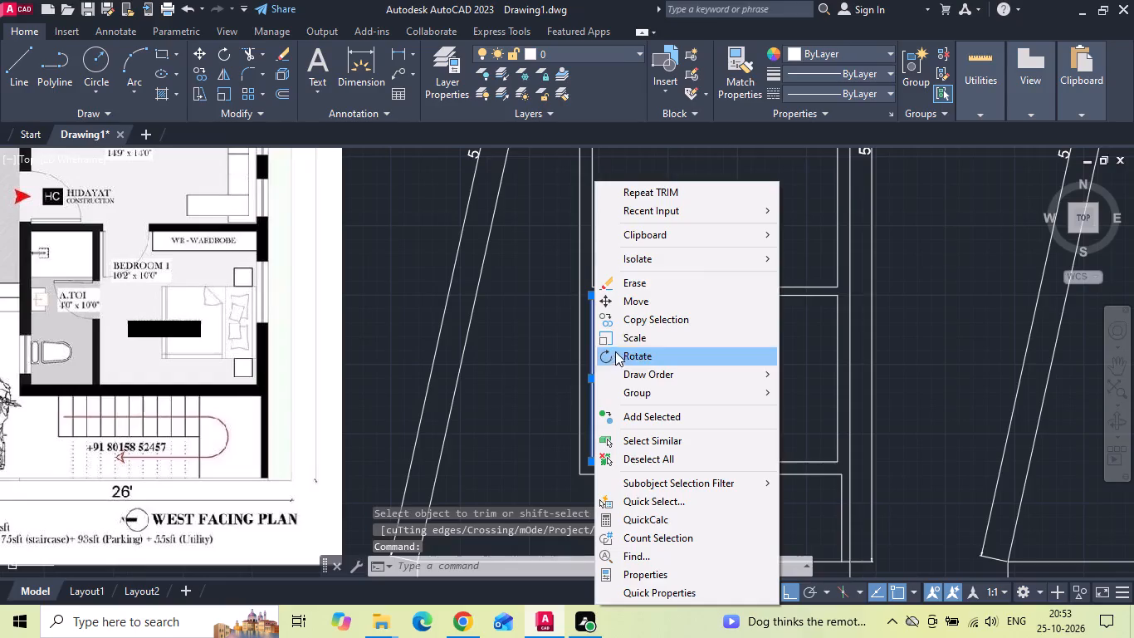
pyautogui.click(638, 326)
pyautogui.moveTo(672, 385); pyautogui.dragTo(682, 385)
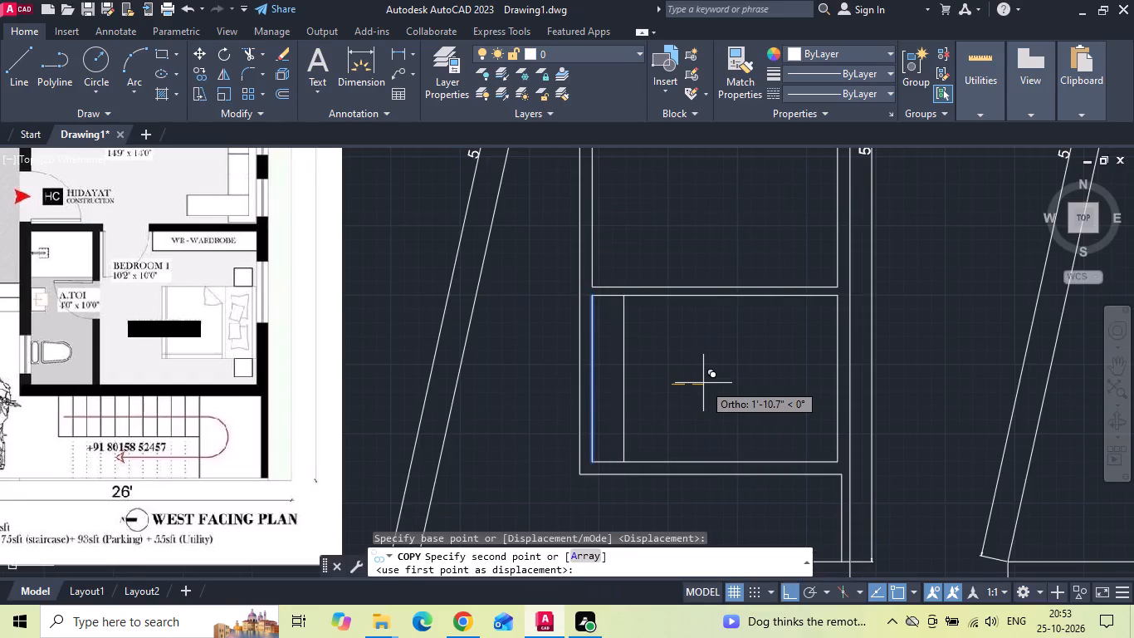
pyautogui.write("4'")
pyautogui.press('Return')
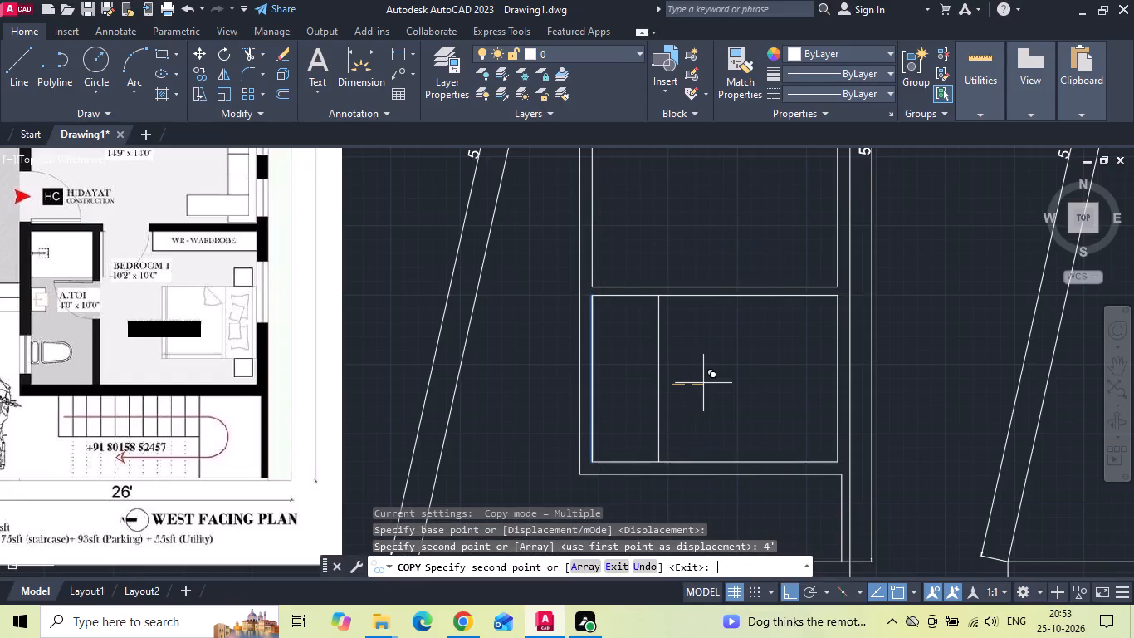
pyautogui.press('4')
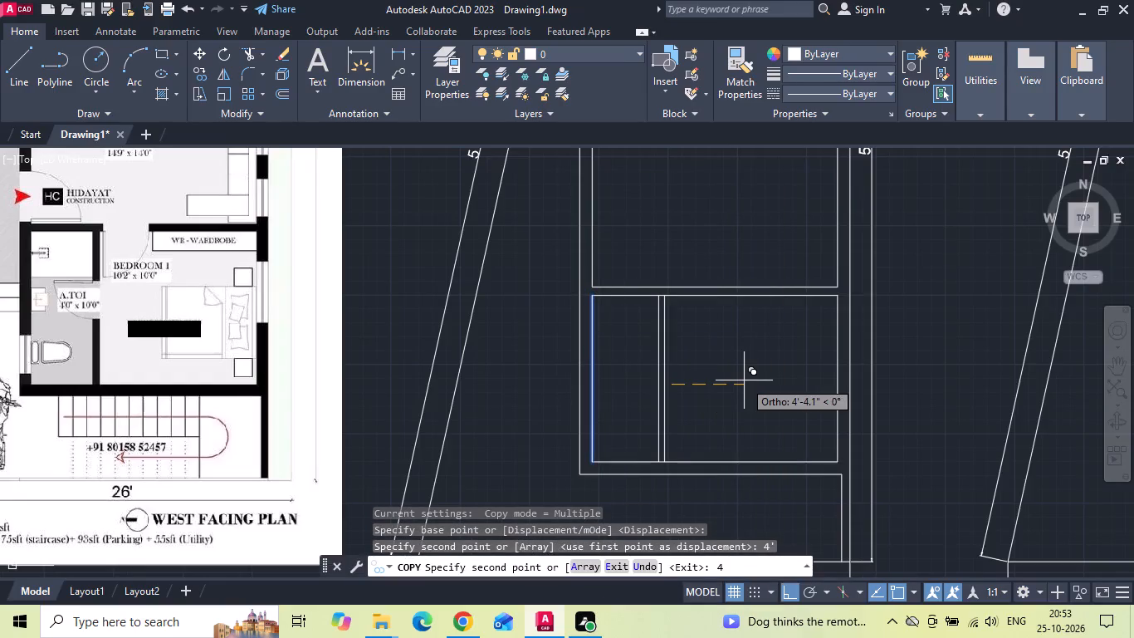
pyautogui.write("'6")
pyautogui.press('Return')
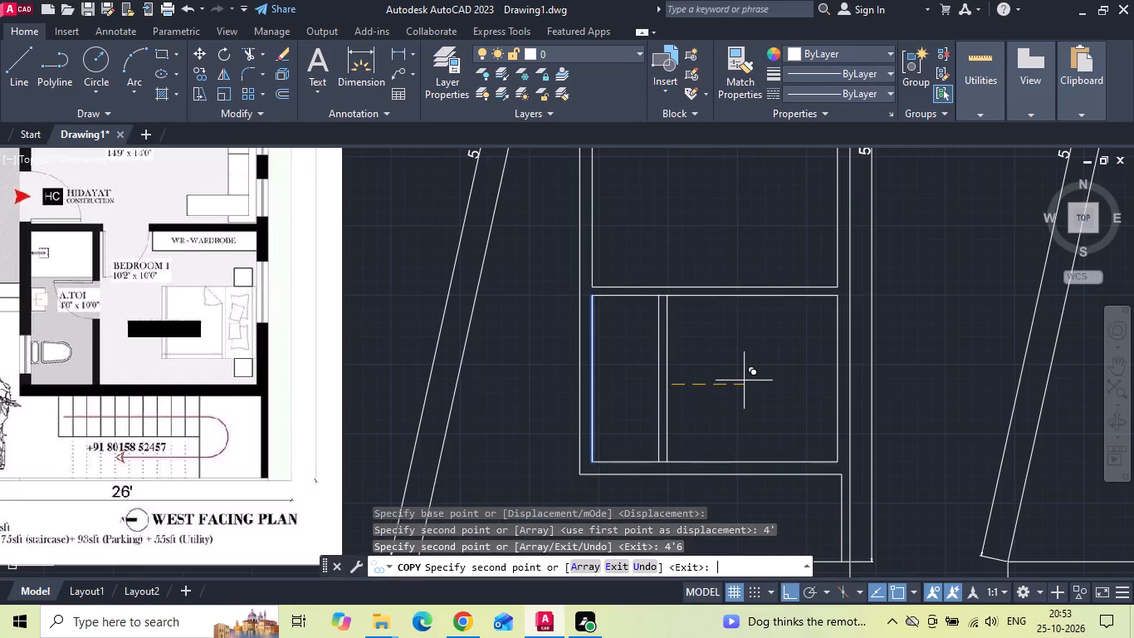
pyautogui.press('Escape')
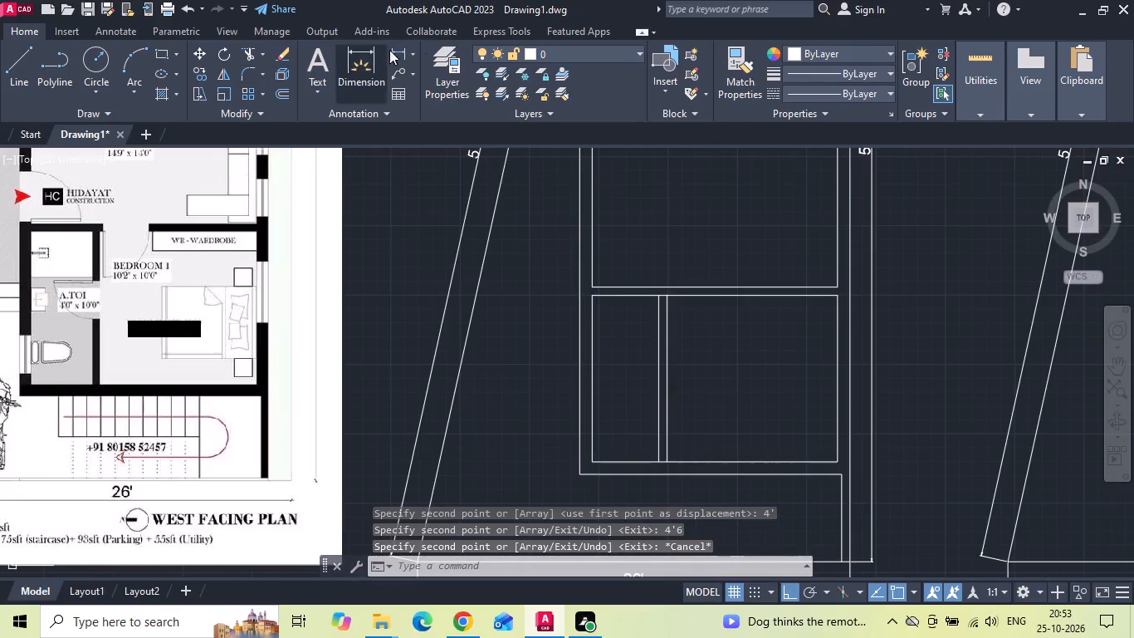
# Measure the bedroom's clear width from the toilet partition to the right wall and the partition's thickness with linear dimensions.
pyautogui.click(399, 53)
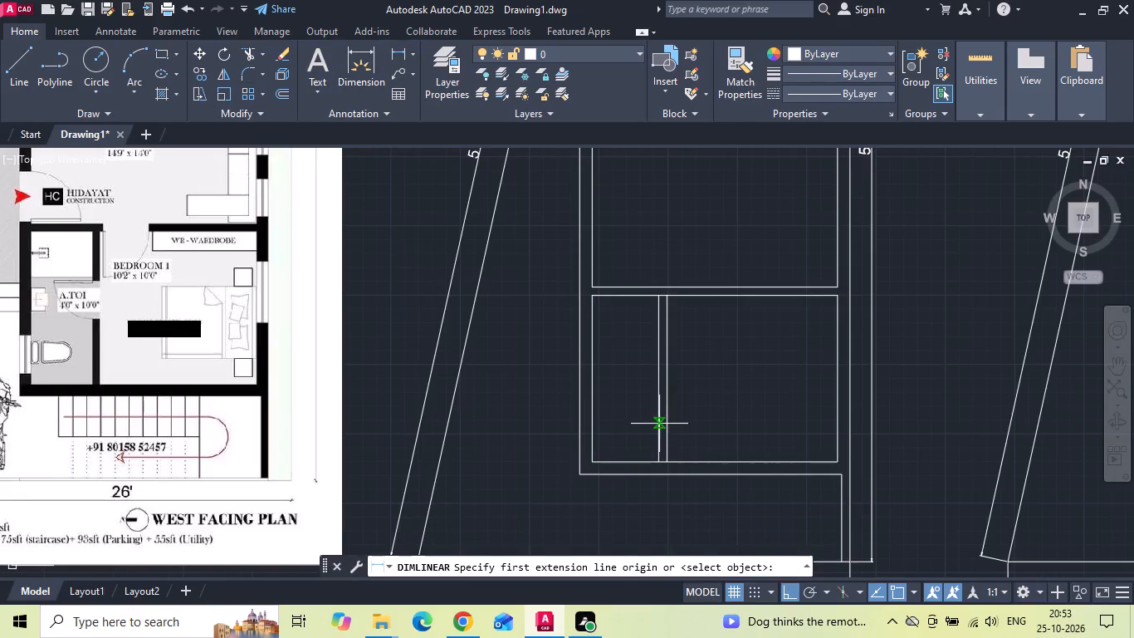
pyautogui.moveTo(667, 414); pyautogui.dragTo(674, 413)
pyautogui.click(836, 415)
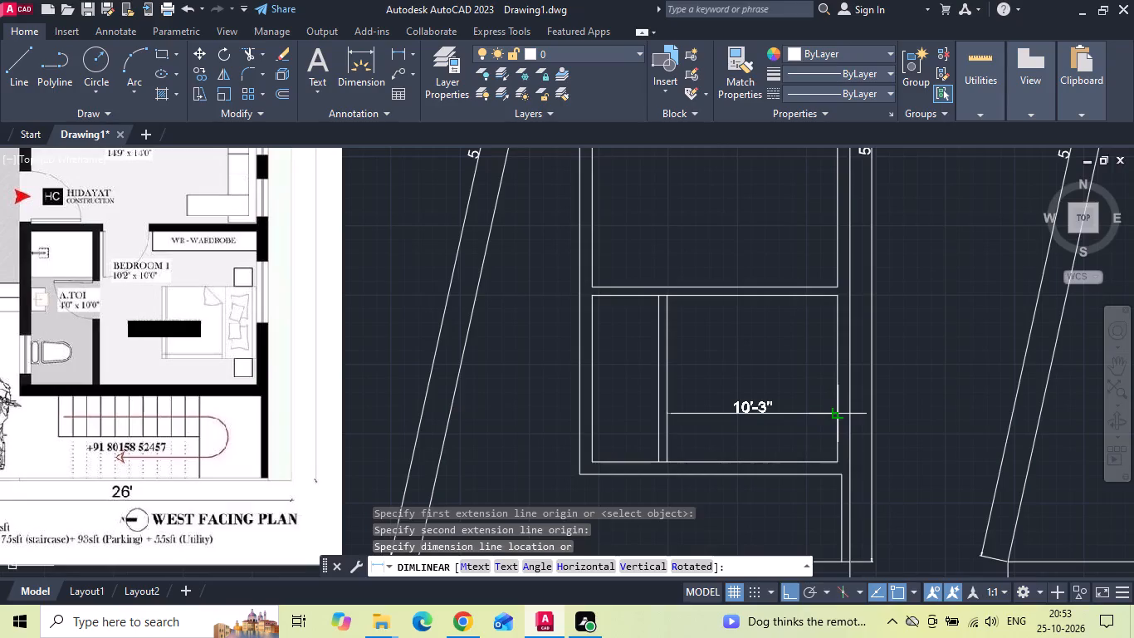
pyautogui.press('Escape')
pyautogui.click(398, 48)
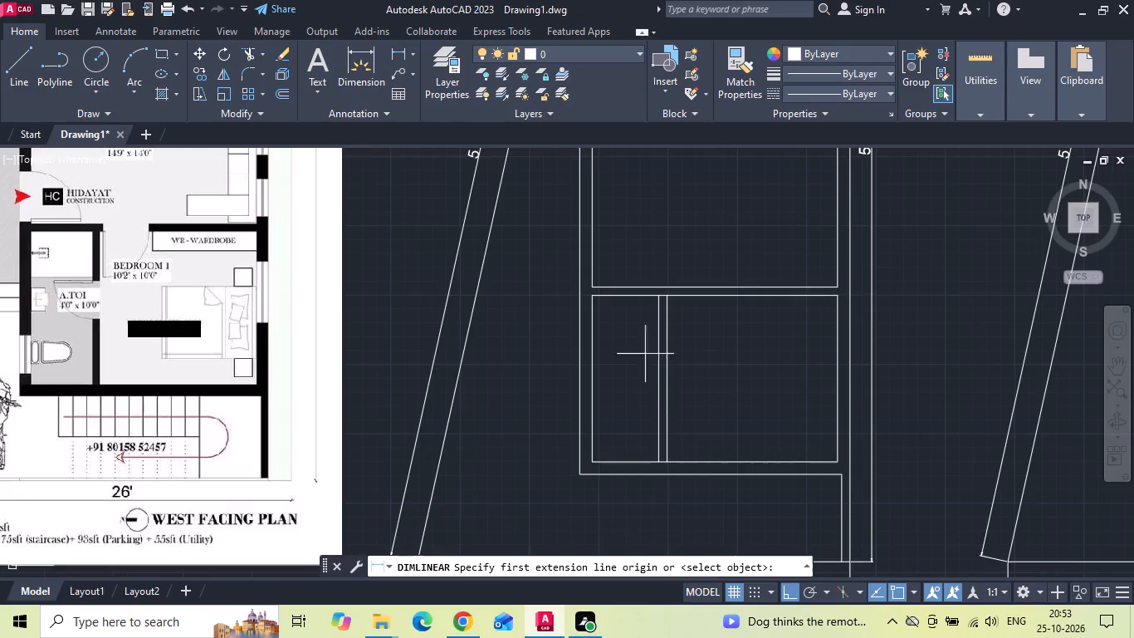
pyautogui.click(667, 421)
pyautogui.click(657, 417)
pyautogui.scroll(1, 657, 417)
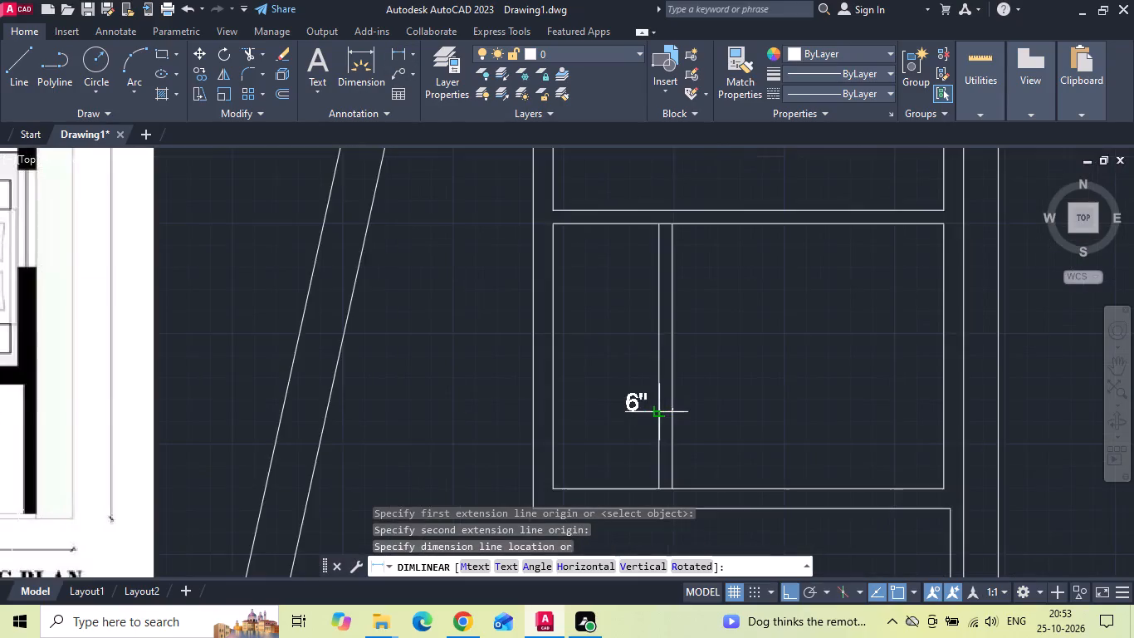
pyautogui.scroll(-2, 657, 417)
pyautogui.press('Escape')
# Check the reference plan and measure the living room's inner width between its left and right walls.
pyautogui.scroll(2, 273, 380)
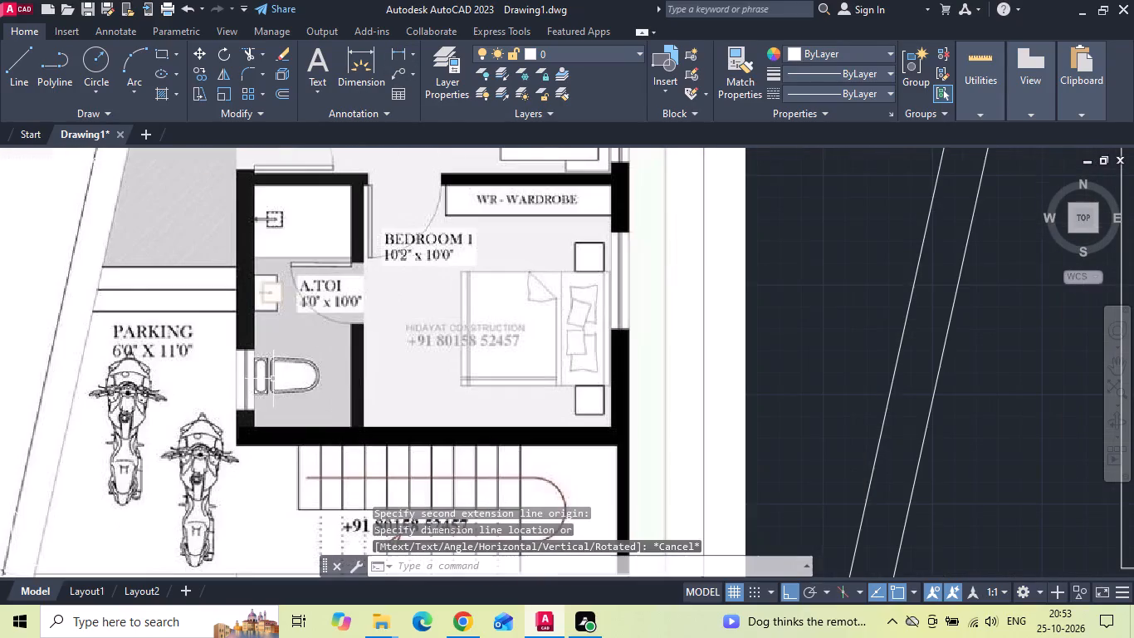
pyautogui.scroll(-2, 321, 487)
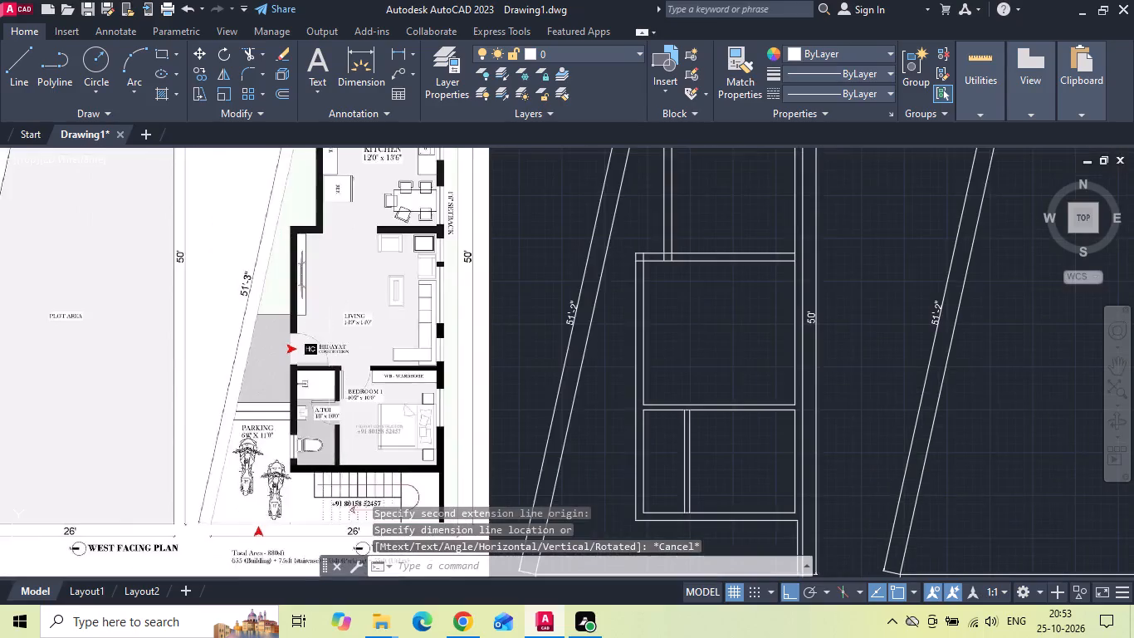
pyautogui.scroll(3, 329, 322)
pyautogui.scroll(-3, 291, 355)
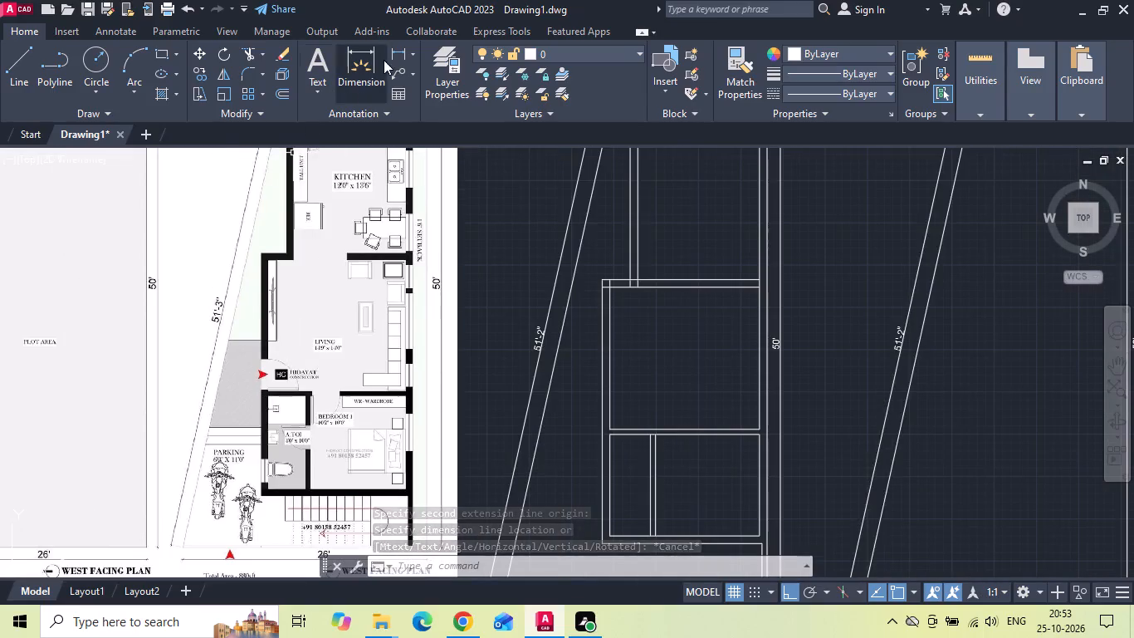
pyautogui.click(393, 55)
pyautogui.scroll(1, 755, 415)
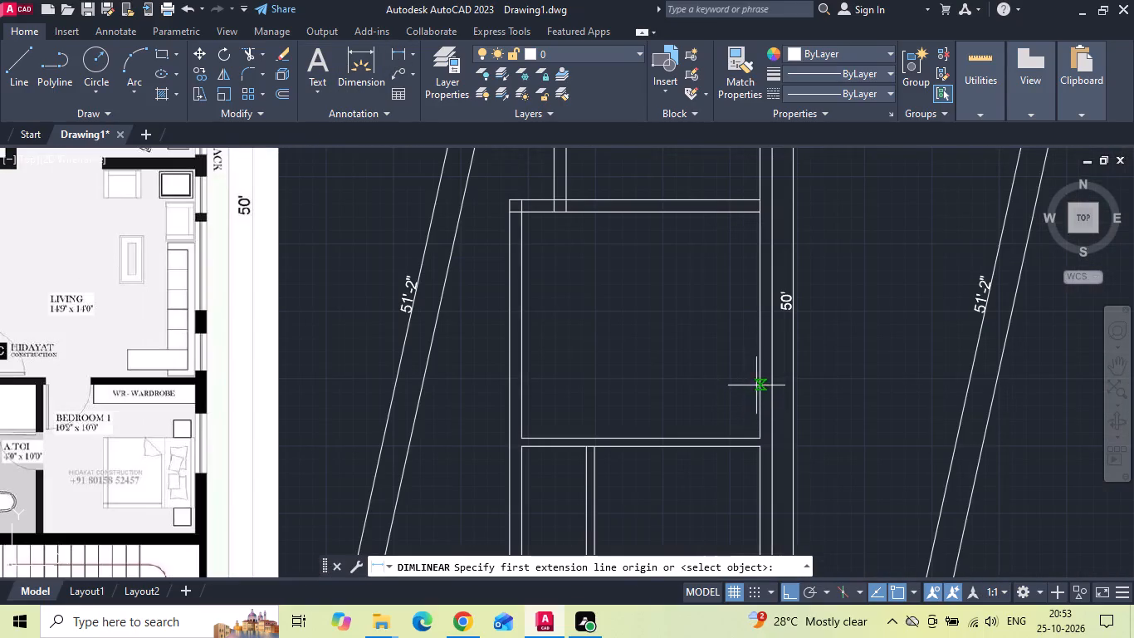
pyautogui.click(756, 385)
pyautogui.click(517, 380)
pyautogui.press('Escape')
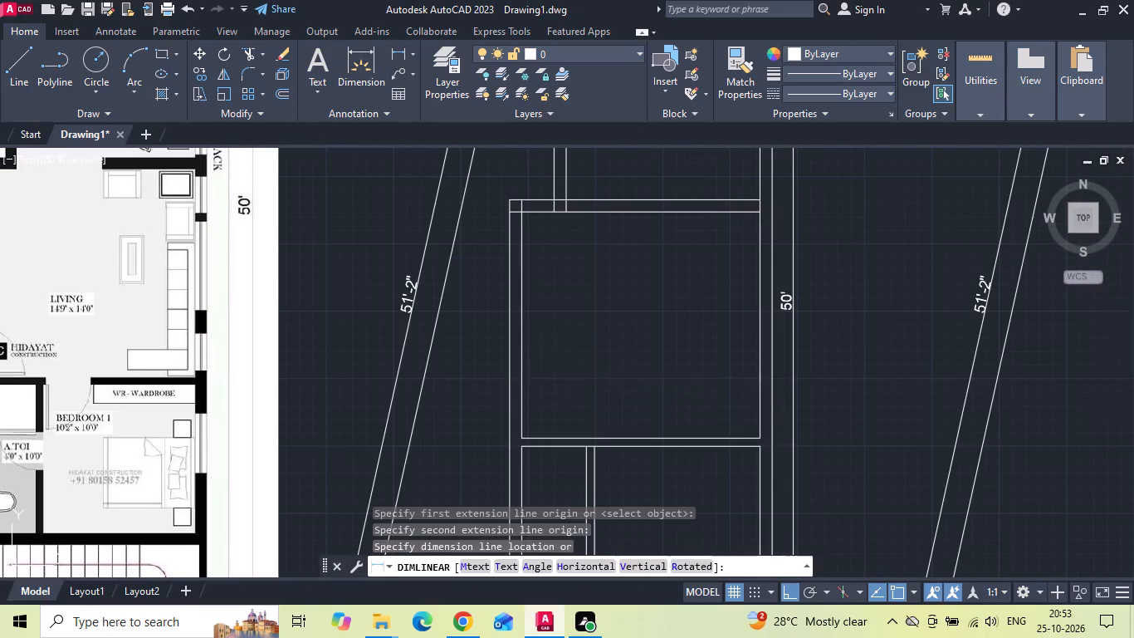
# Measure the bedroom's clear width again, from the toilet partition to the right wall's inner line.
pyautogui.scroll(-1, 569, 372)
pyautogui.scroll(1, 557, 415)
pyautogui.moveTo(557, 415); pyautogui.dragTo(589, 390, button='middle')
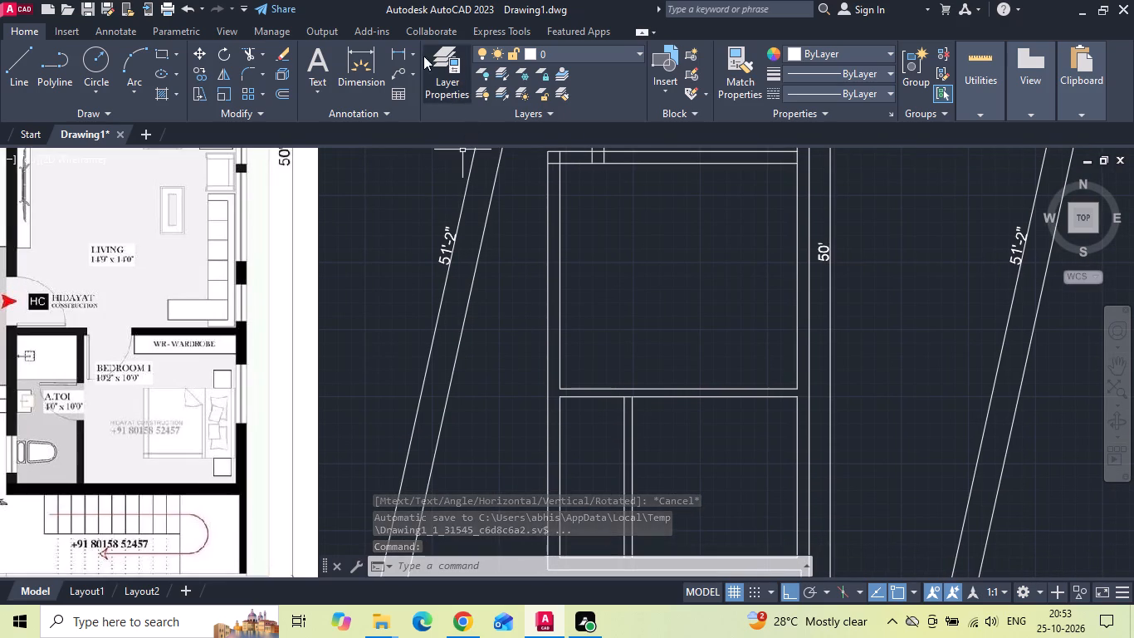
pyautogui.click(398, 57)
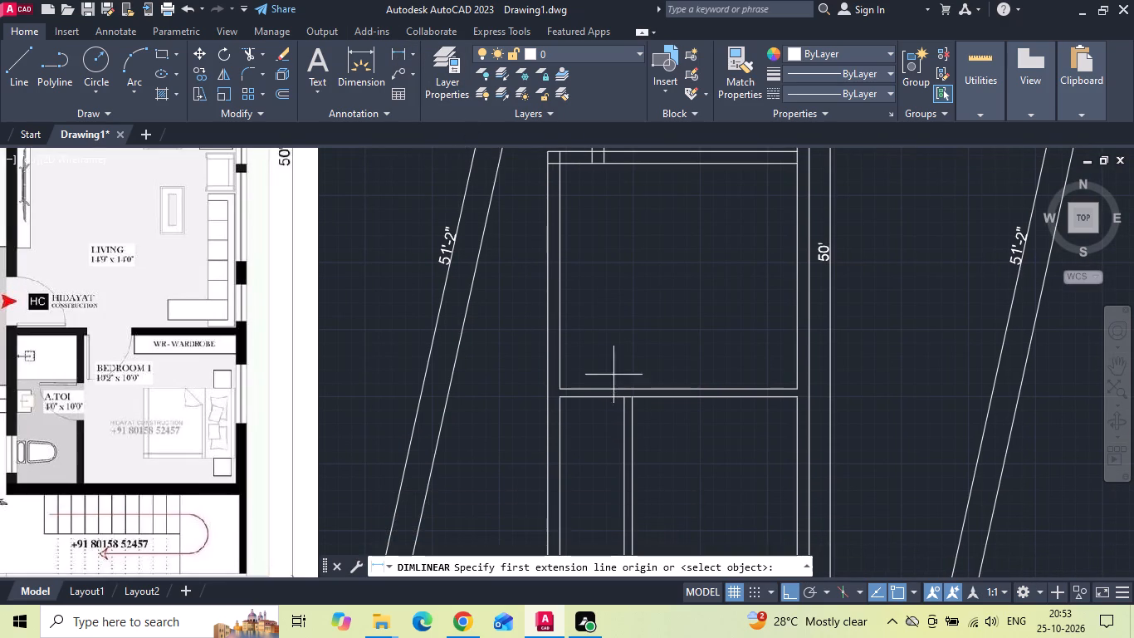
pyautogui.moveTo(617, 383); pyautogui.dragTo(612, 325, button='middle')
pyautogui.click(627, 405)
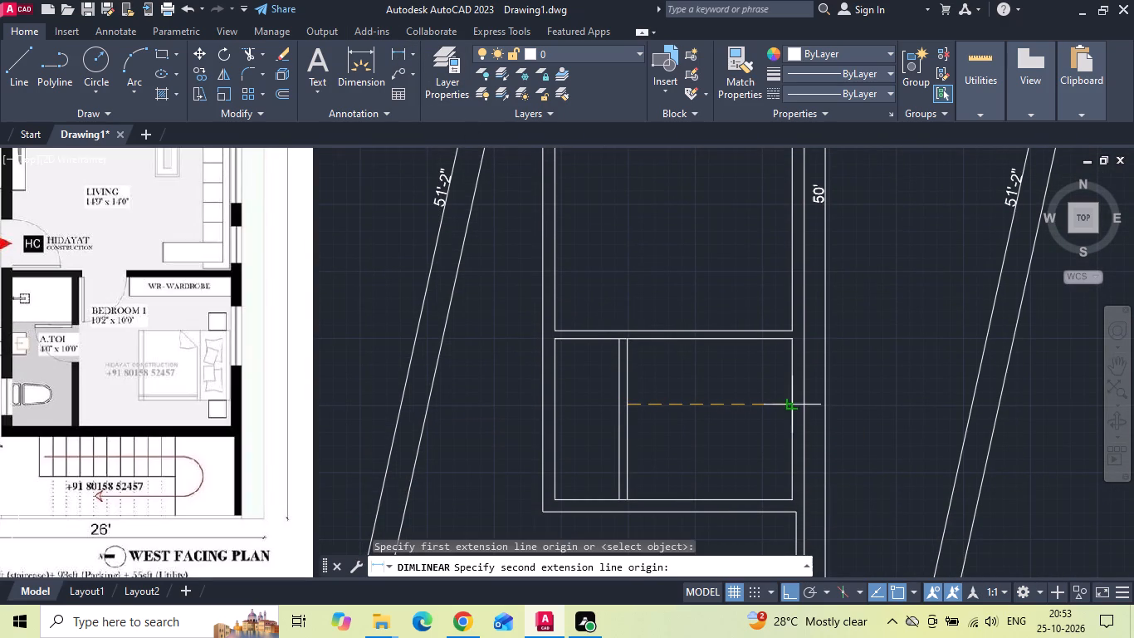
pyautogui.click(789, 406)
pyautogui.press('Escape')
# Save the drawing as WEST in the INTERNSHIP folder on the Desktop, in AutoCAD 2018 Drawing format.
pyautogui.hotkey('ctrl', 's')
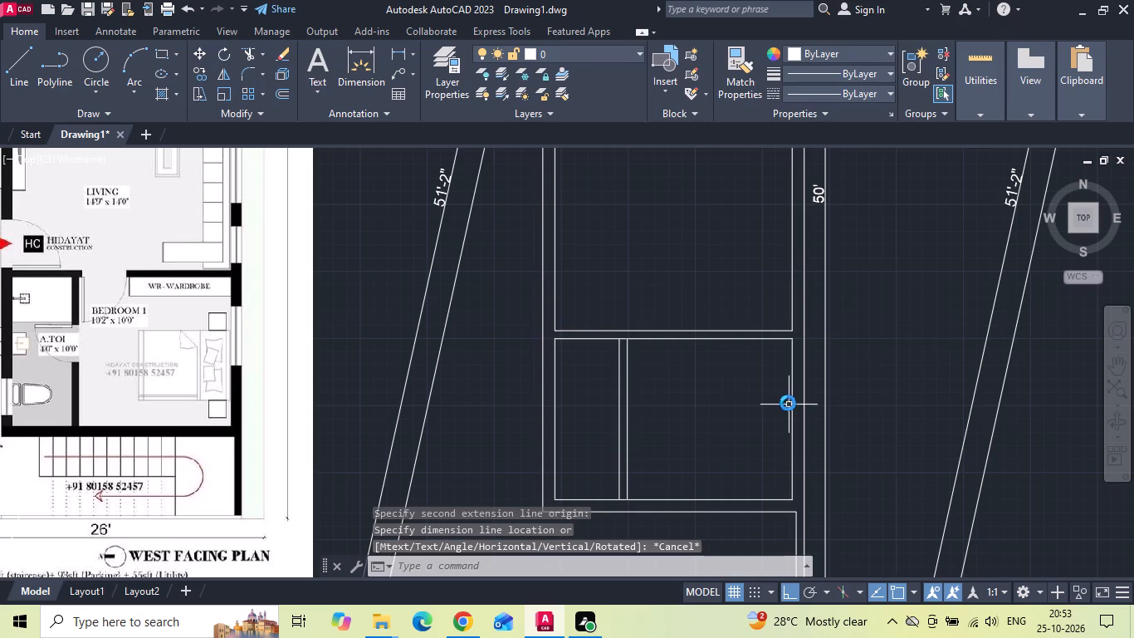
pyautogui.doubleClick(555, 228)
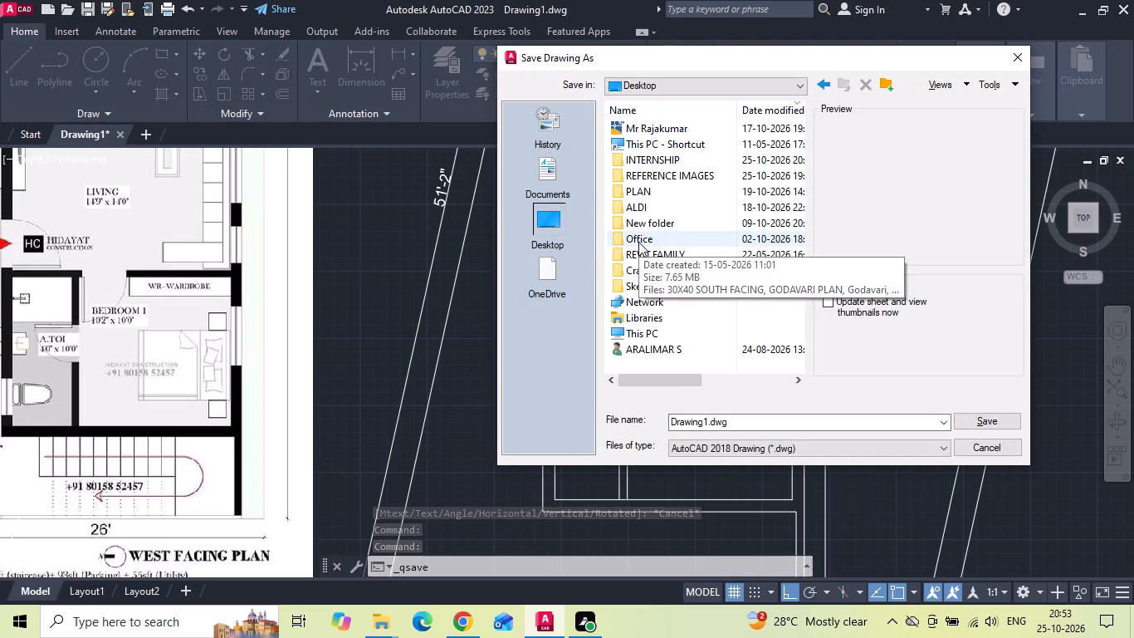
pyautogui.doubleClick(640, 156)
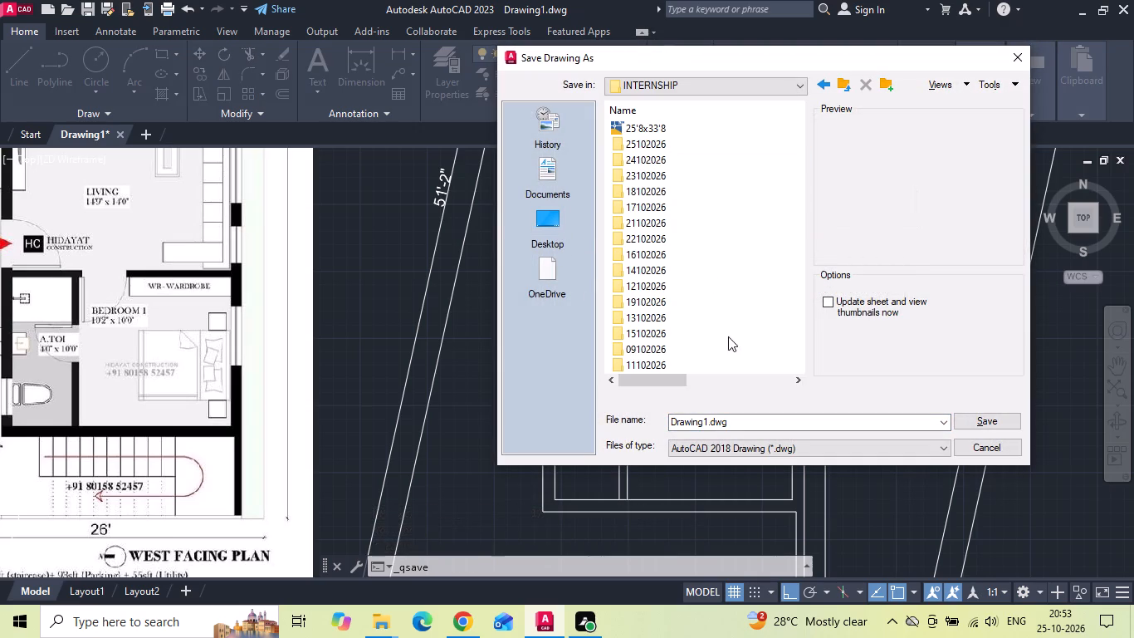
pyautogui.click(728, 418)
pyautogui.press('BackSpace')
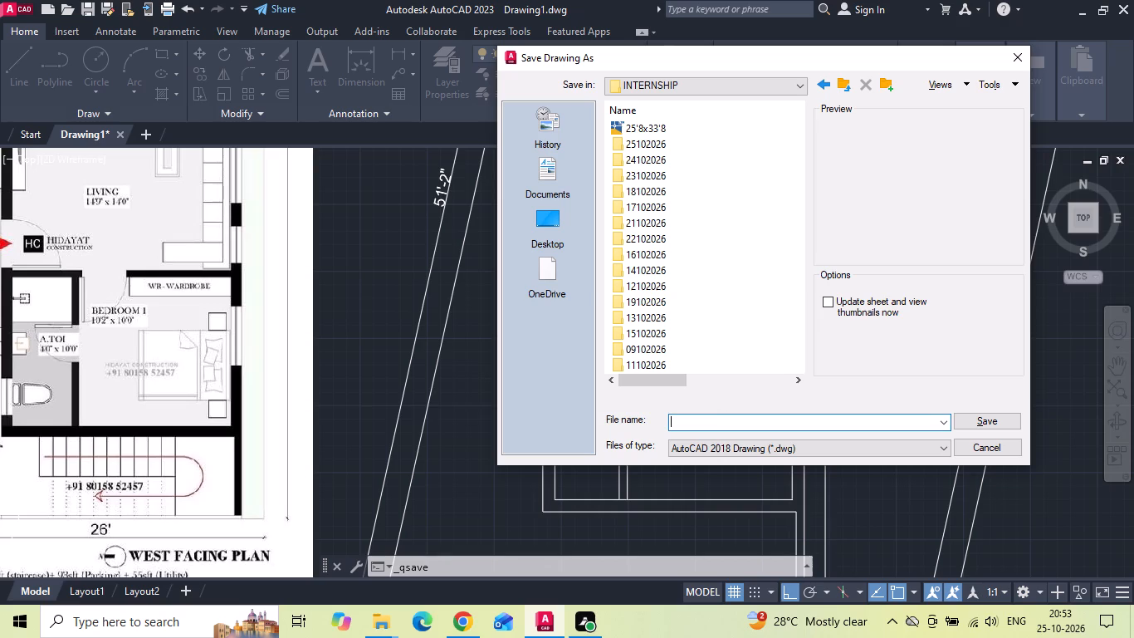
pyautogui.write('WESR')
pyautogui.press('BackSpace')
pyautogui.press('t')
pyautogui.press('Return')
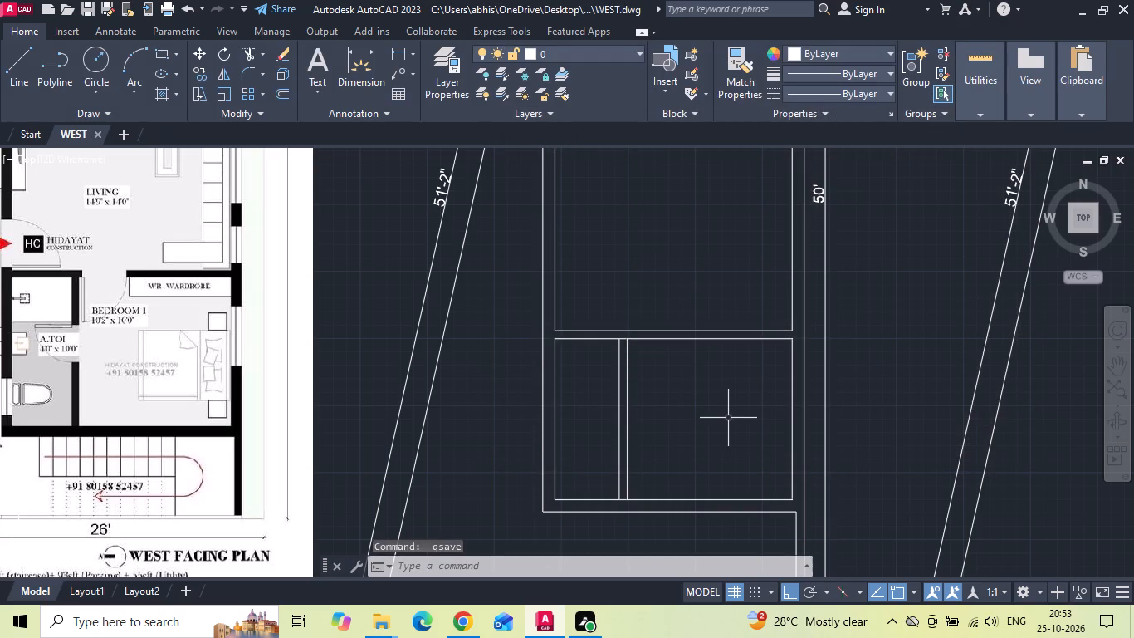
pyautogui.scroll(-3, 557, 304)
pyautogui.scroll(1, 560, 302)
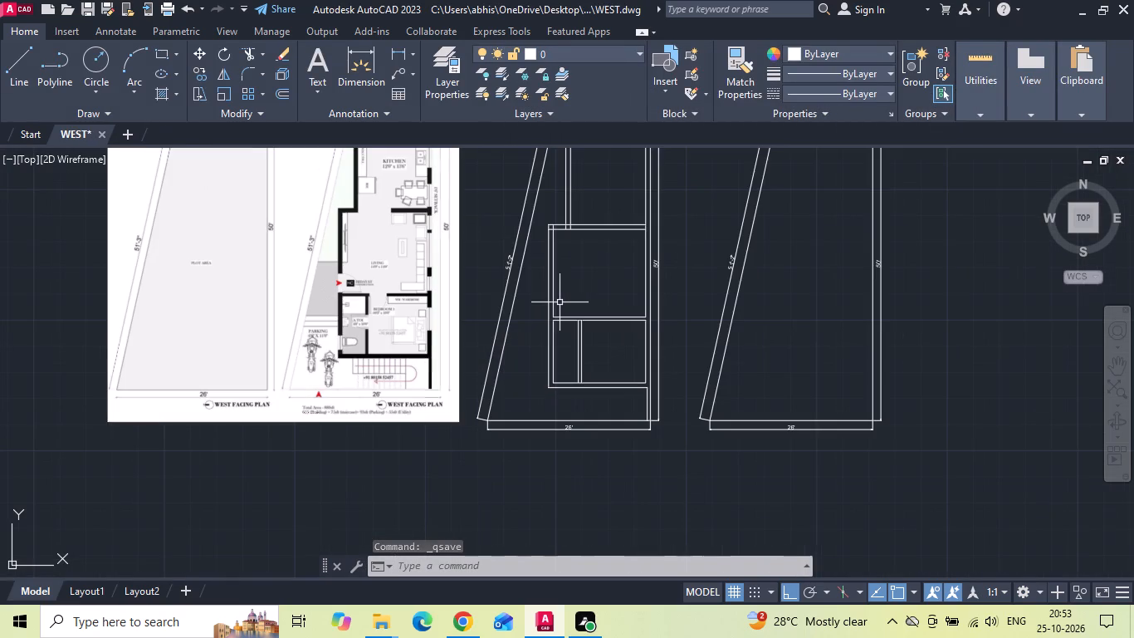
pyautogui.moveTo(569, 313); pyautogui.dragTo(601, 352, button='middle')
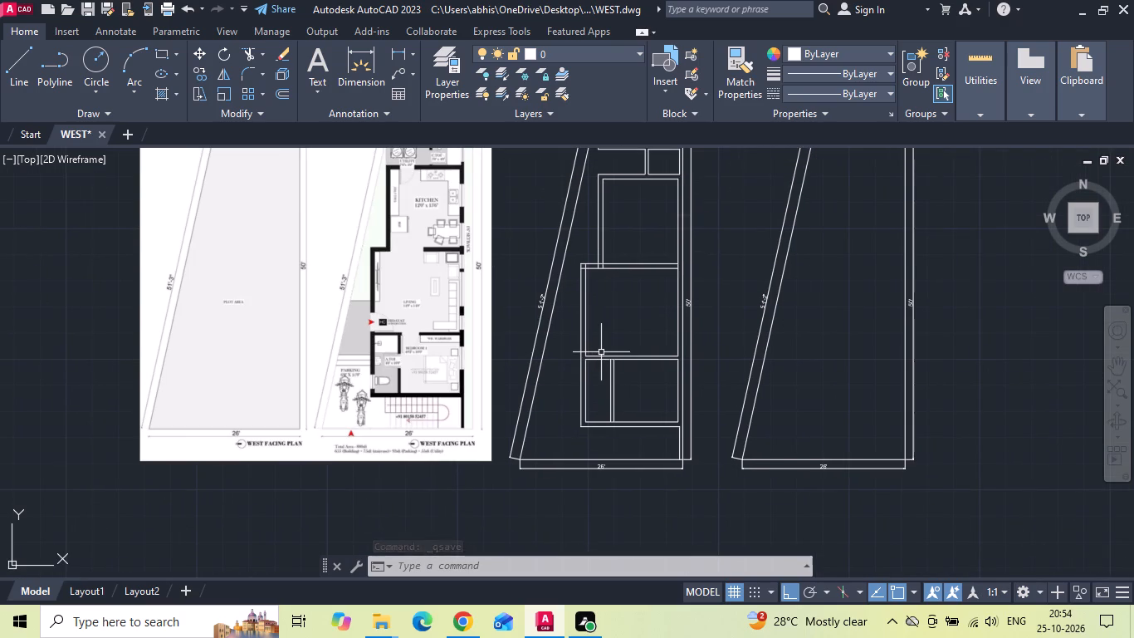
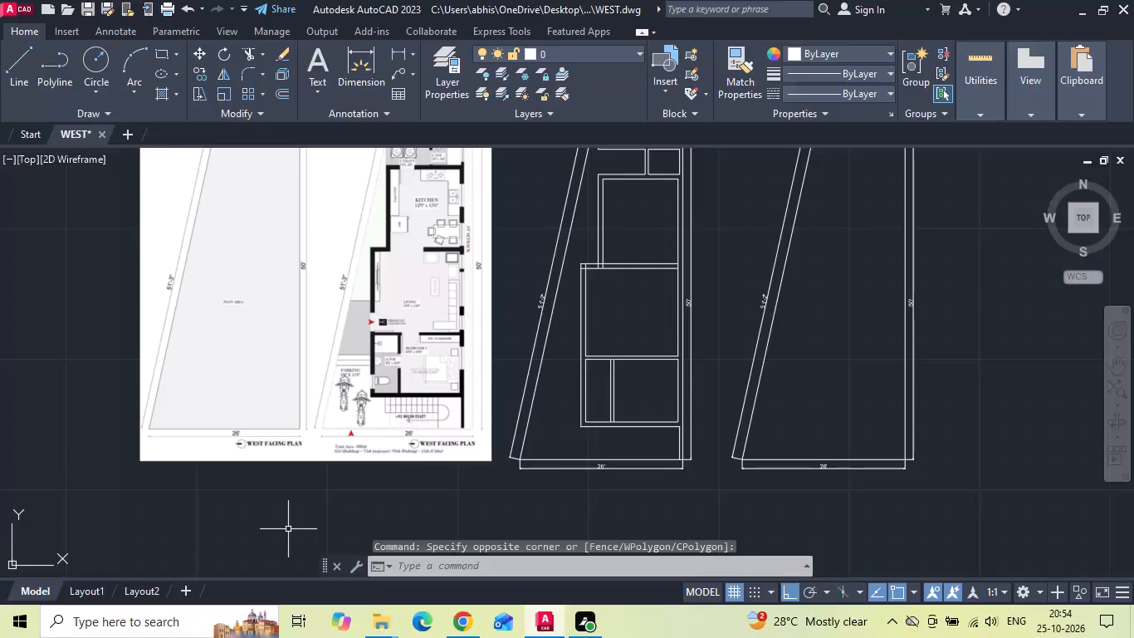
# Save the WEST drawing.
pyautogui.hotkey('ctrl', 's')
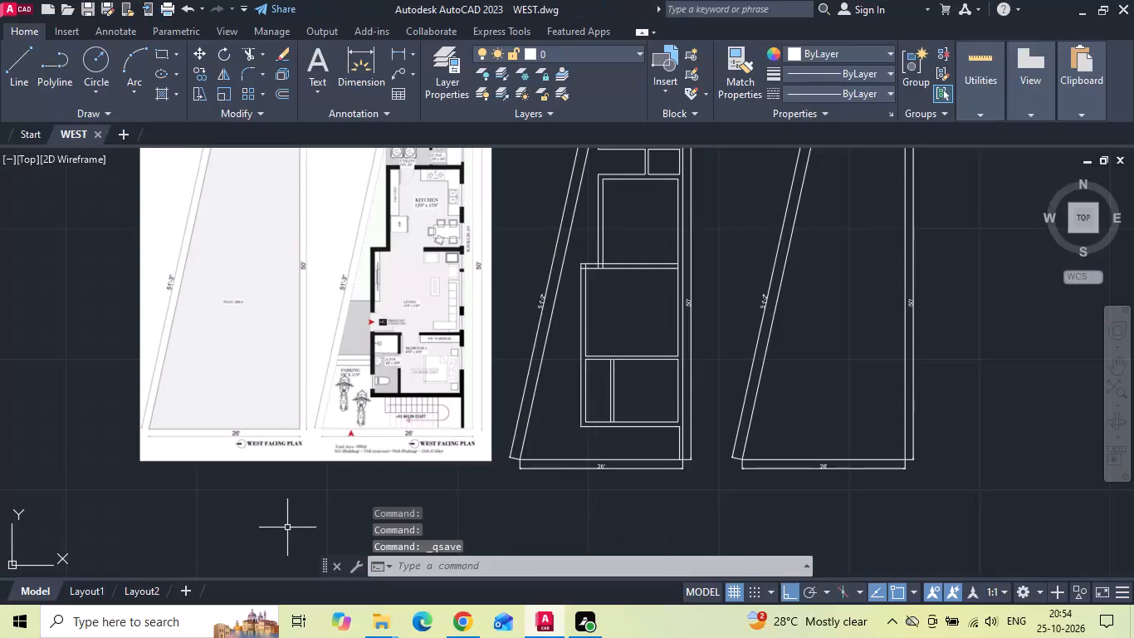
# Measure the vertical clearance between the building's bottom outer wall line and the plot's bottom boundary.
pyautogui.scroll(2, 560, 454)
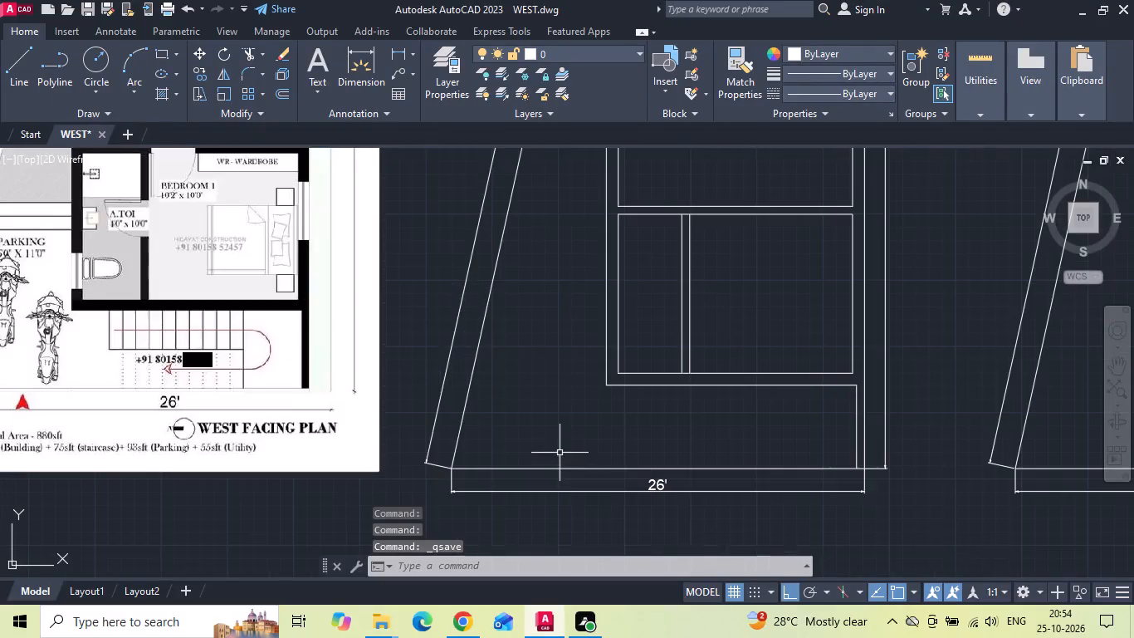
pyautogui.moveTo(560, 448); pyautogui.dragTo(568, 406, button='middle')
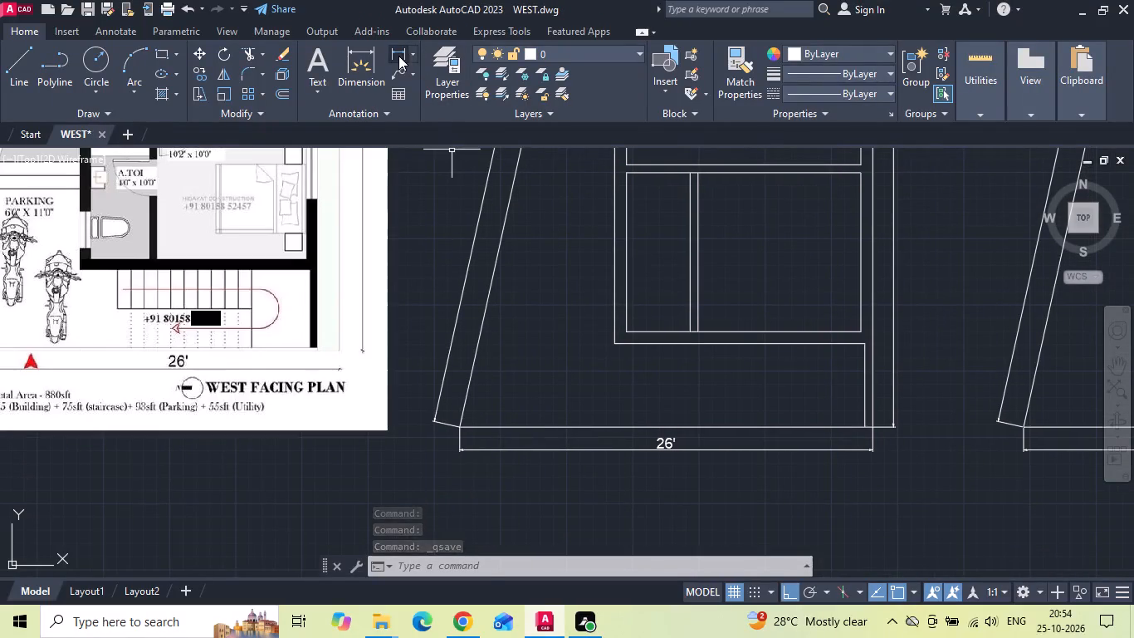
pyautogui.click(398, 55)
pyautogui.click(731, 343)
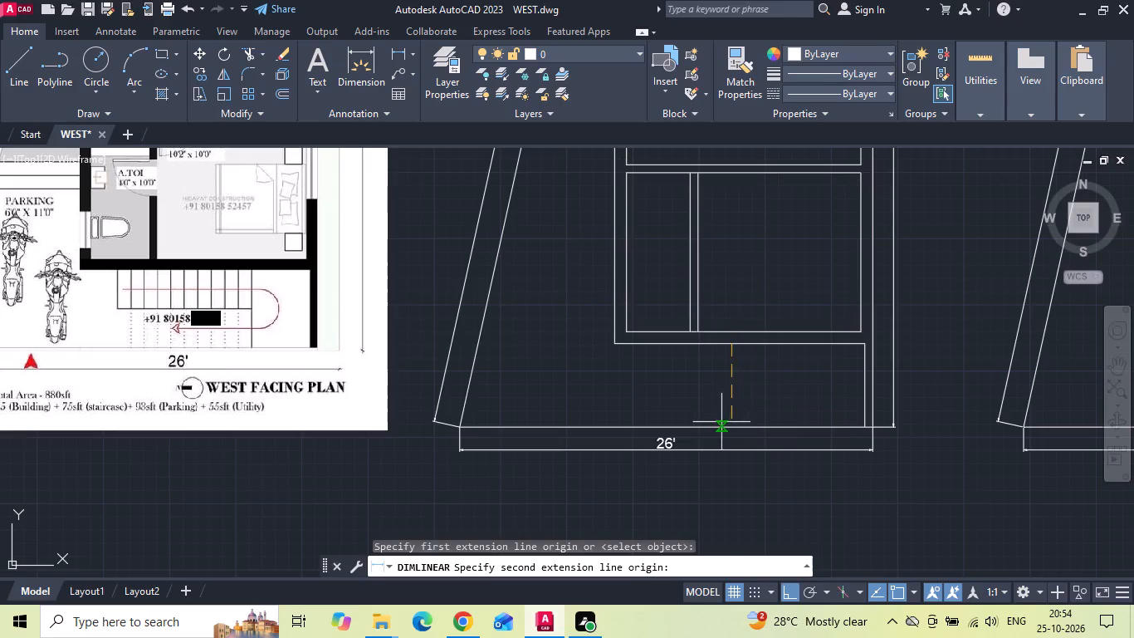
pyautogui.click(736, 429)
pyautogui.scroll(1, 736, 429)
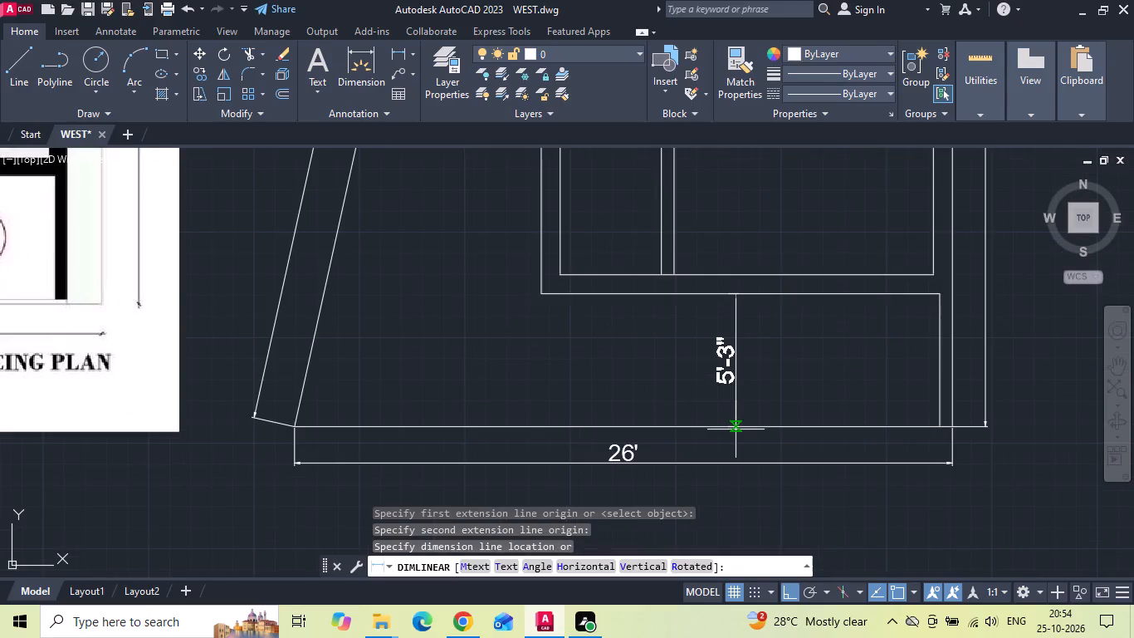
pyautogui.scroll(-1, 736, 429)
pyautogui.scroll(1, 736, 429)
pyautogui.press('Escape')
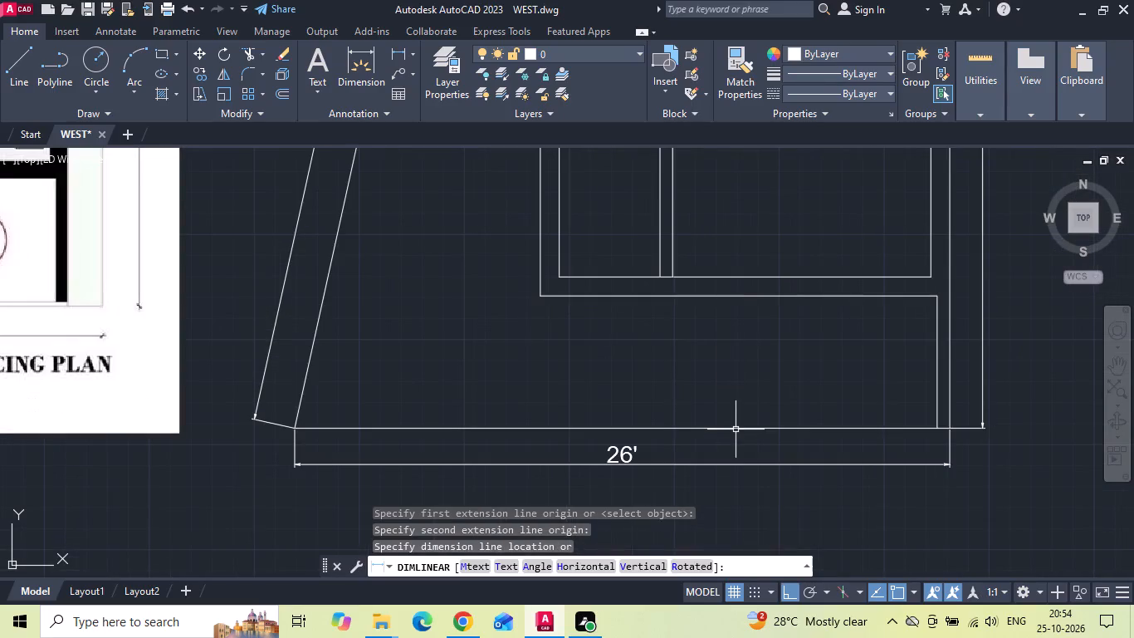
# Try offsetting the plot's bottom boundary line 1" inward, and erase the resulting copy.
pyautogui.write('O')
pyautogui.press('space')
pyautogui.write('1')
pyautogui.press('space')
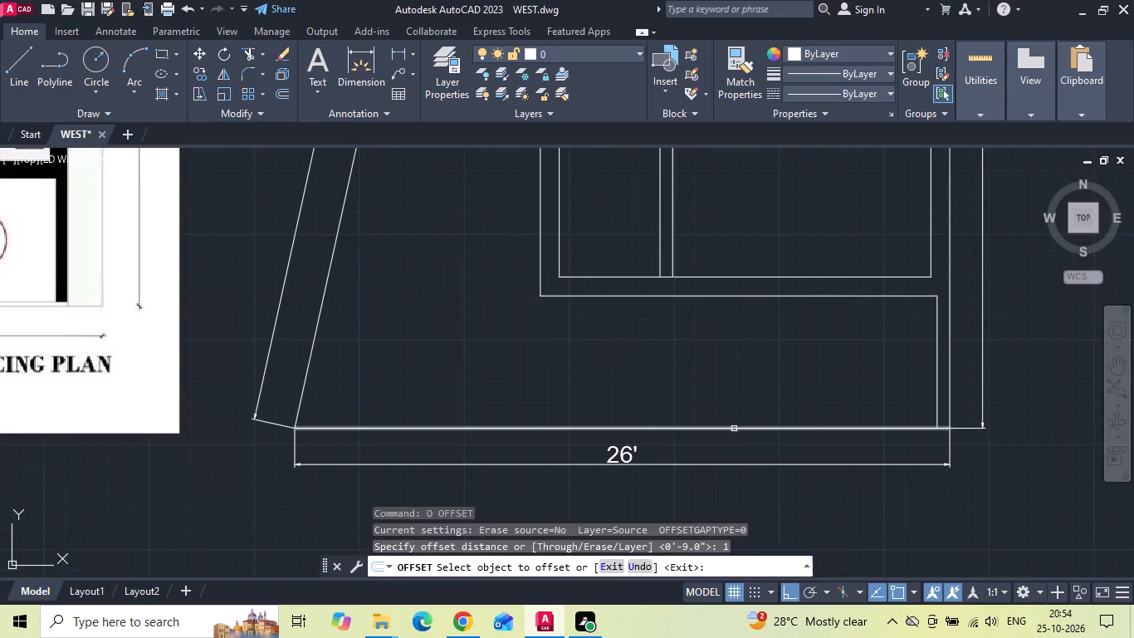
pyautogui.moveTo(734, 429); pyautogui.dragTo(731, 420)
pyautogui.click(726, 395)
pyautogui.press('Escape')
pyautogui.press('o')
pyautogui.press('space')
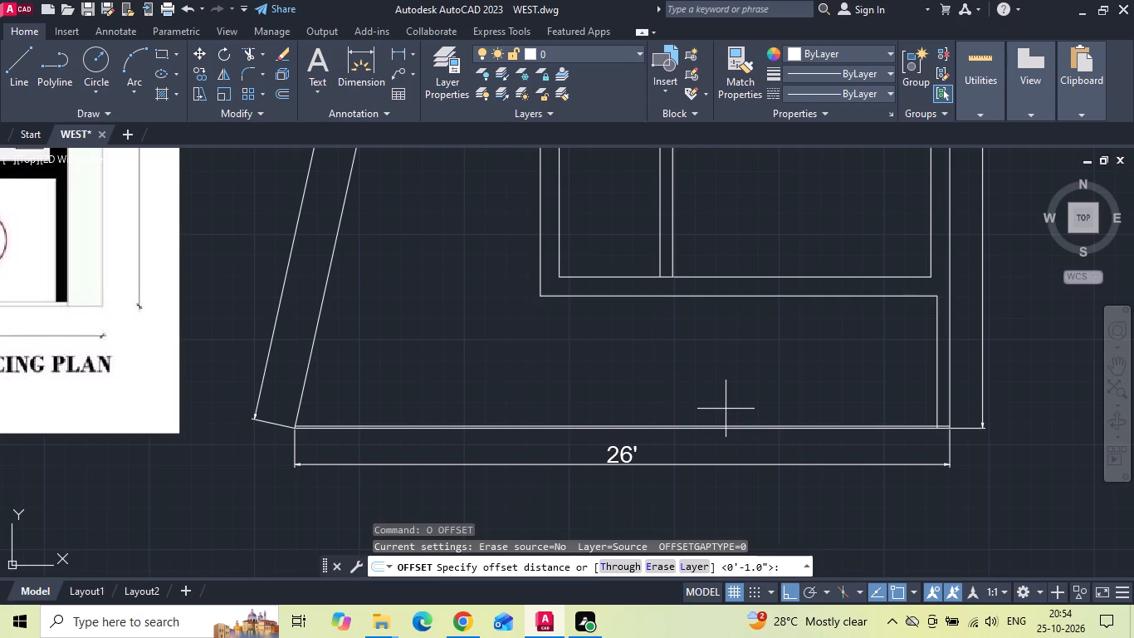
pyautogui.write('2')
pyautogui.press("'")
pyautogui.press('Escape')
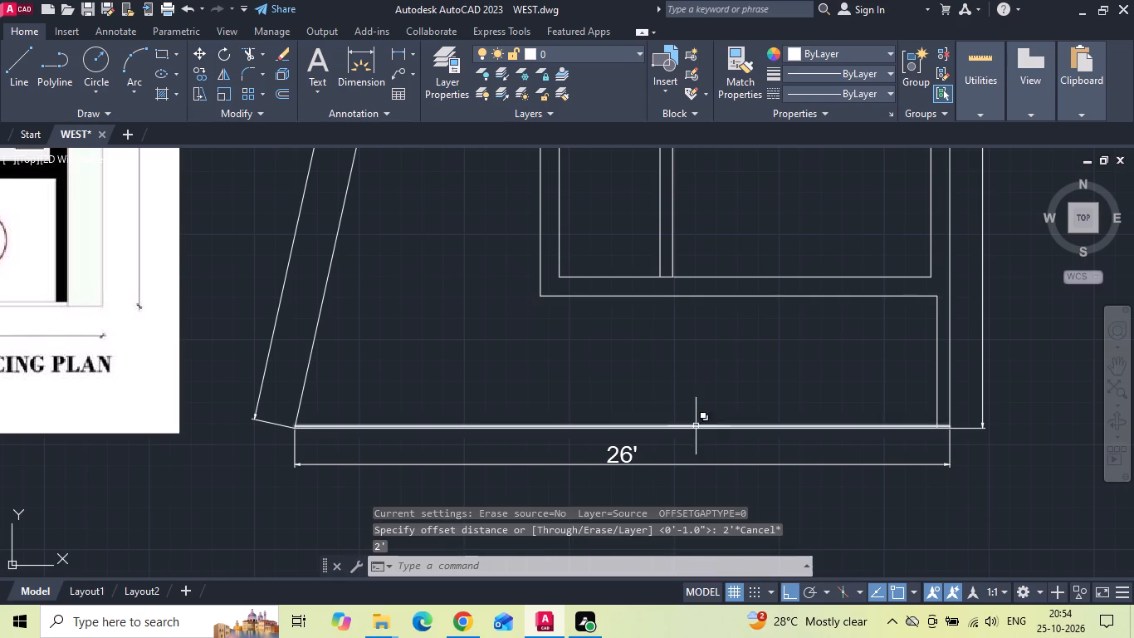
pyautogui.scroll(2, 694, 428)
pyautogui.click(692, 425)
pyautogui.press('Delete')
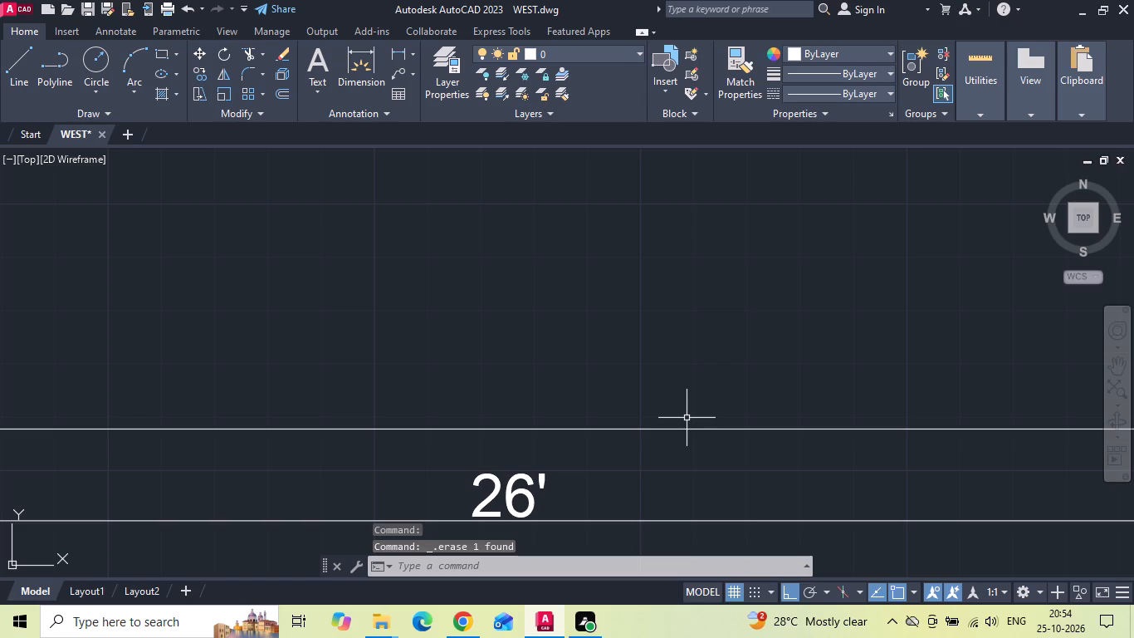
# Offset the plot's bottom boundary line 3" inward, towards the building.
pyautogui.write('O')
pyautogui.press('space')
pyautogui.write('3')
pyautogui.press('space')
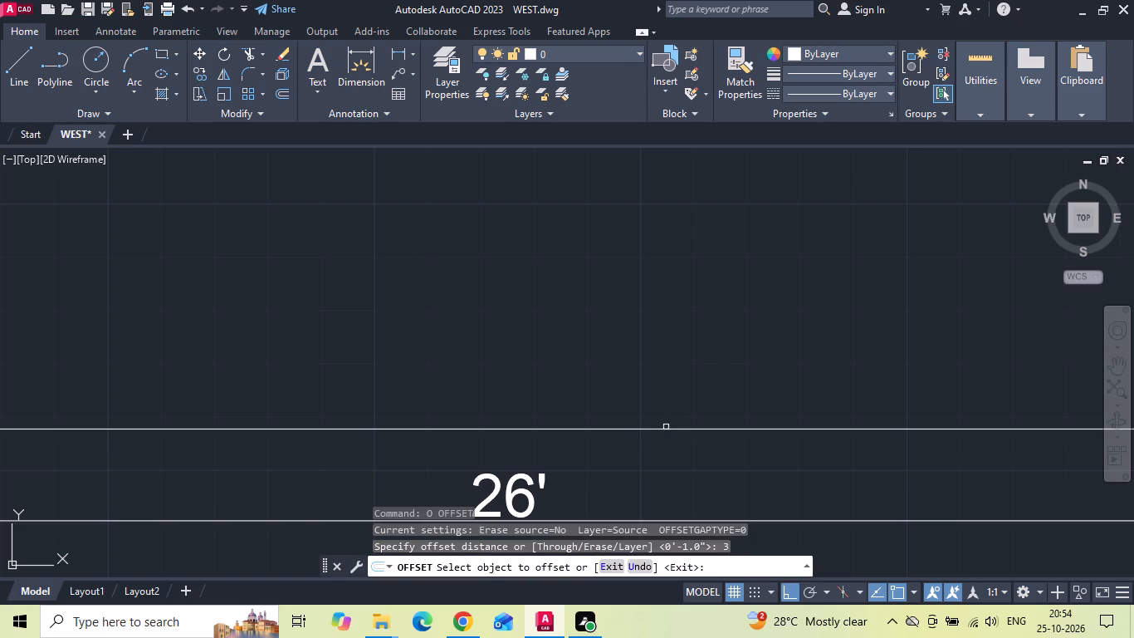
pyautogui.moveTo(665, 427); pyautogui.dragTo(662, 412)
pyautogui.click(661, 377)
pyautogui.scroll(-2, 584, 428)
pyautogui.press('Escape')
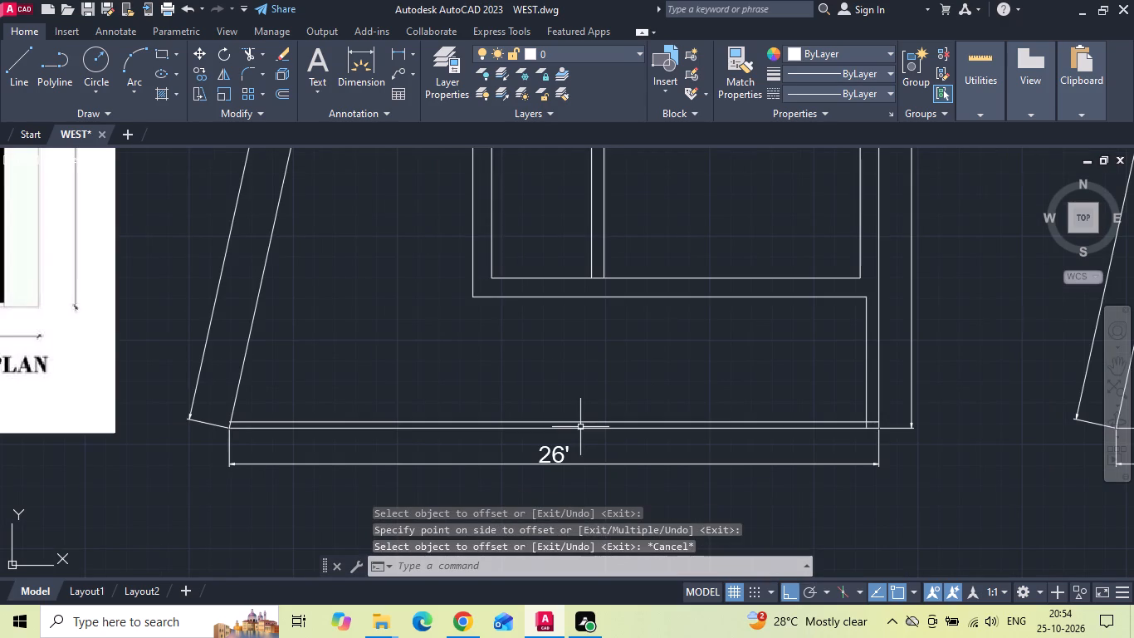
# Offset the building's bottom outer wall line 2'6" downward to mark the middle line of the staircase.
pyautogui.write('O')
pyautogui.press('space')
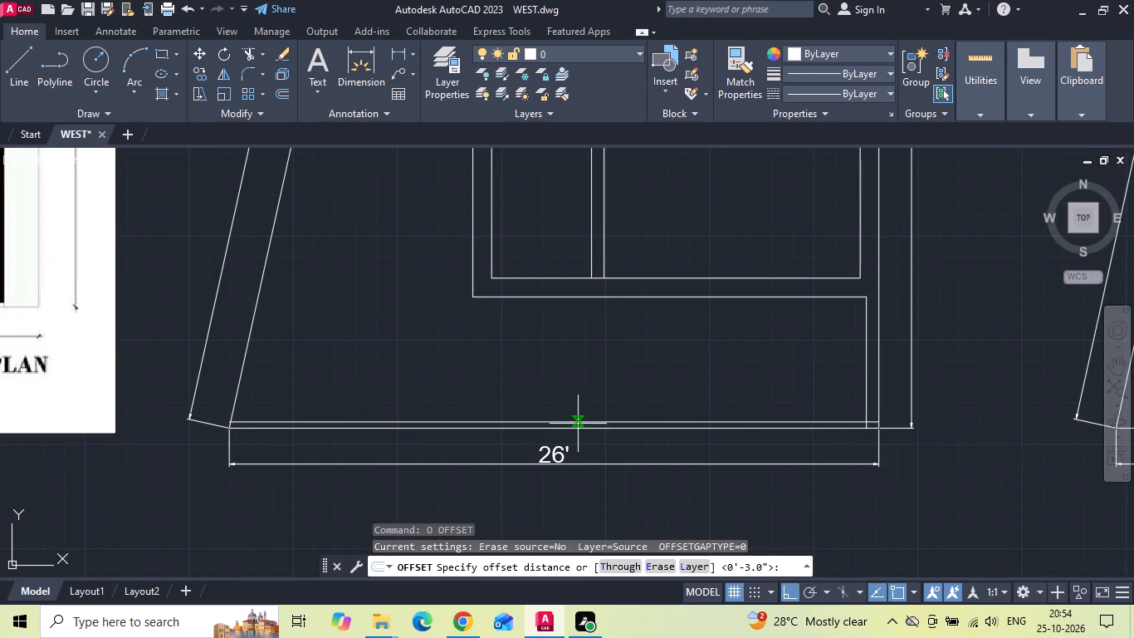
pyautogui.write("2'")
pyautogui.write('6')
pyautogui.press('space')
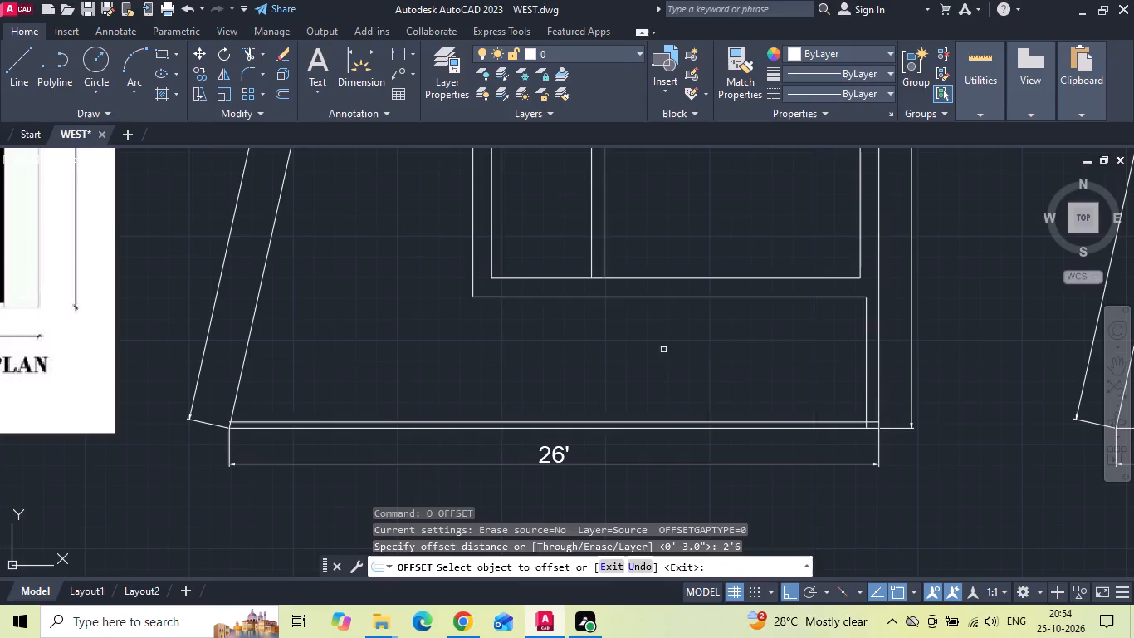
pyautogui.moveTo(647, 297); pyautogui.dragTo(648, 318)
pyautogui.moveTo(645, 349); pyautogui.dragTo(648, 360)
pyautogui.scroll(-1, 648, 360)
pyautogui.press('Escape')
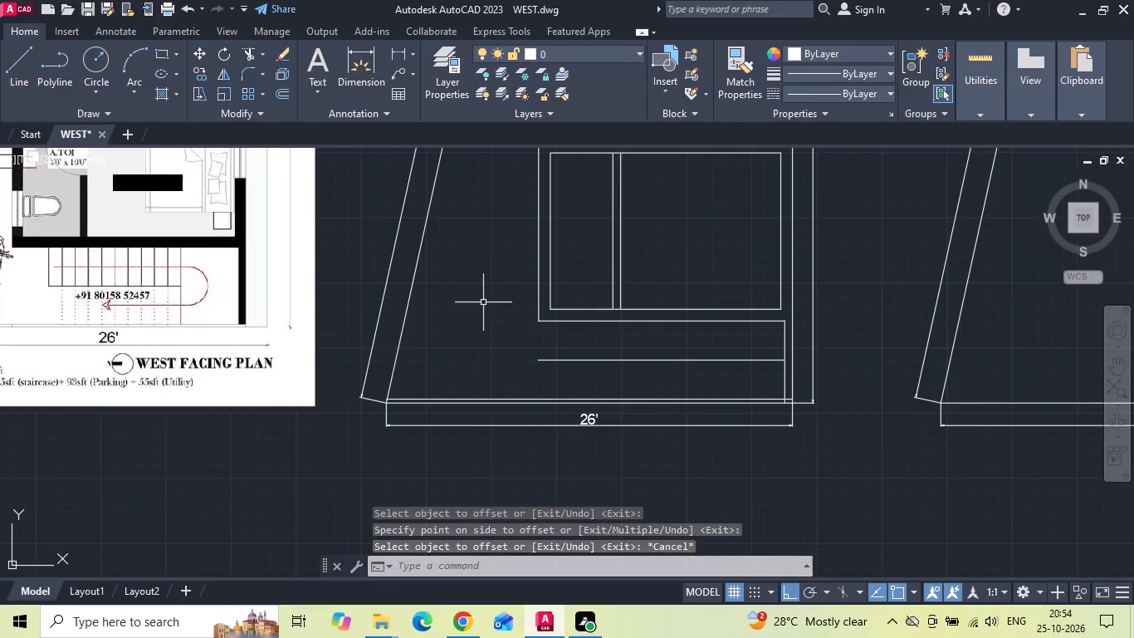
# Offset the staircase area's right wall line 3' inward to mark the edge of the landing.
pyautogui.write("O 3'")
pyautogui.press('Return')
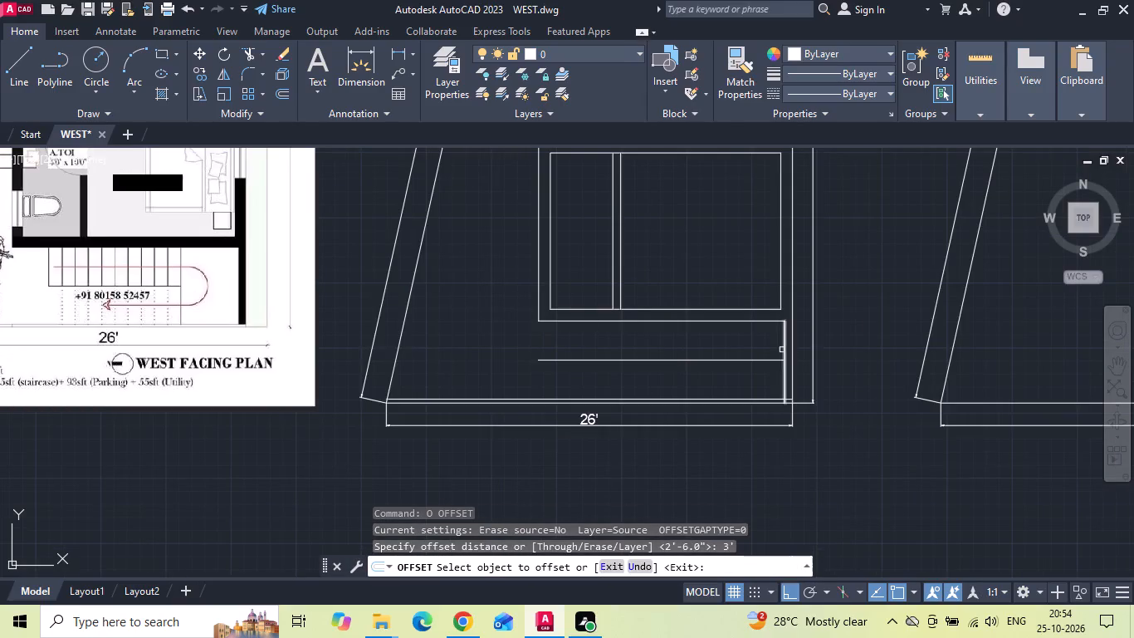
pyautogui.click(783, 341)
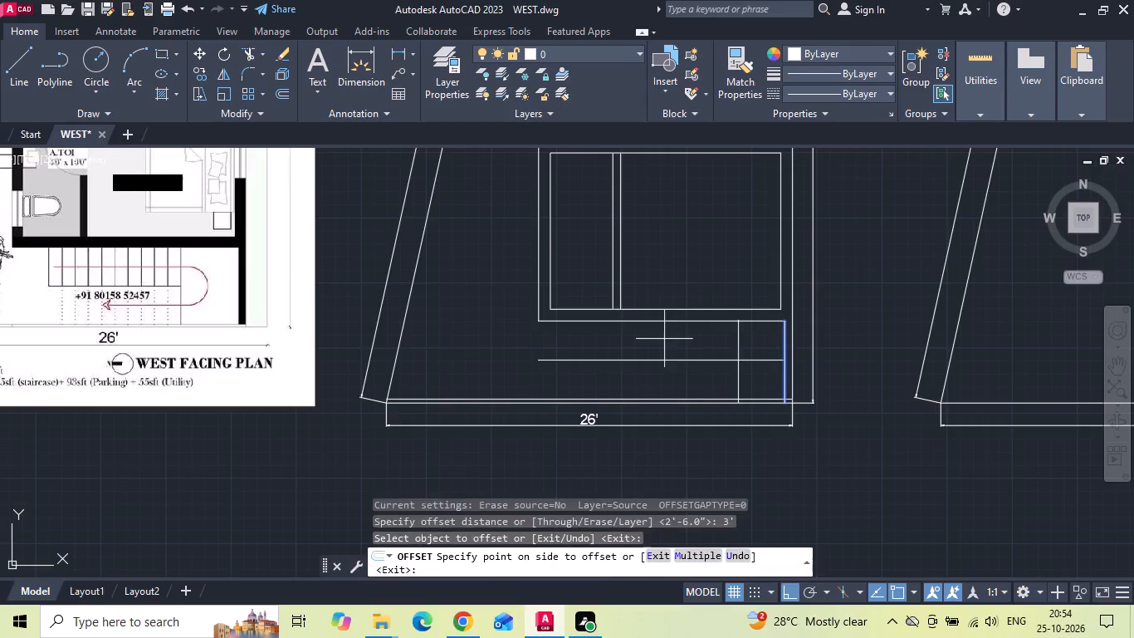
pyautogui.click(664, 339)
pyautogui.press('Escape')
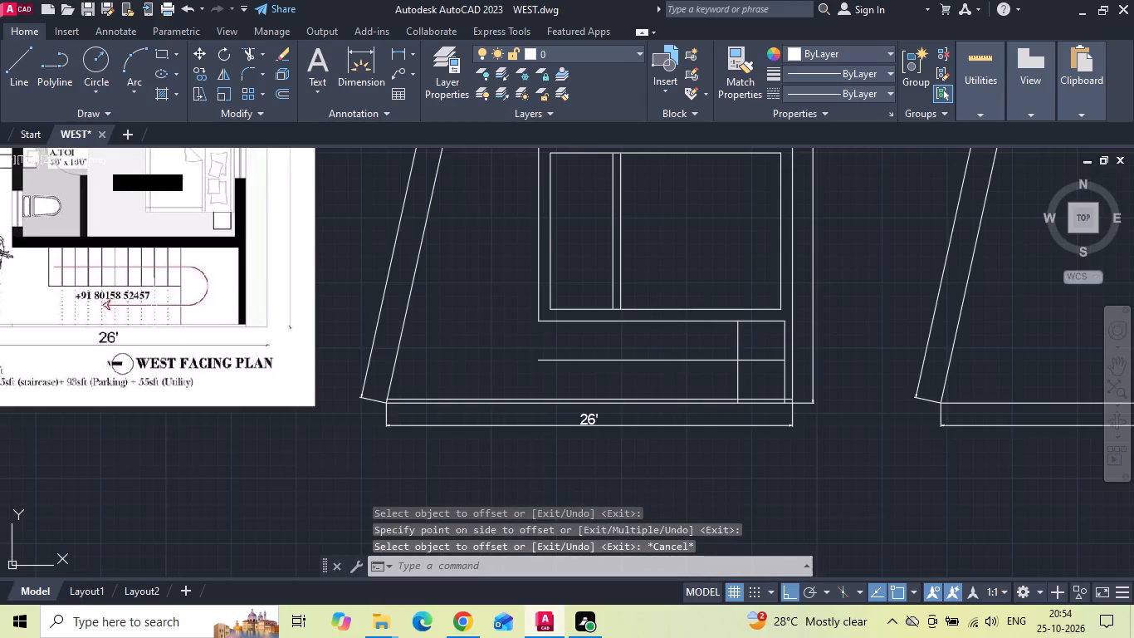
# Following the reference staircase, copy the landing edge line leftward at 10" intervals from 10" to 100" to form the treads.
pyautogui.scroll(1, 154, 307)
pyautogui.moveTo(168, 308); pyautogui.dragTo(363, 332, button='middle')
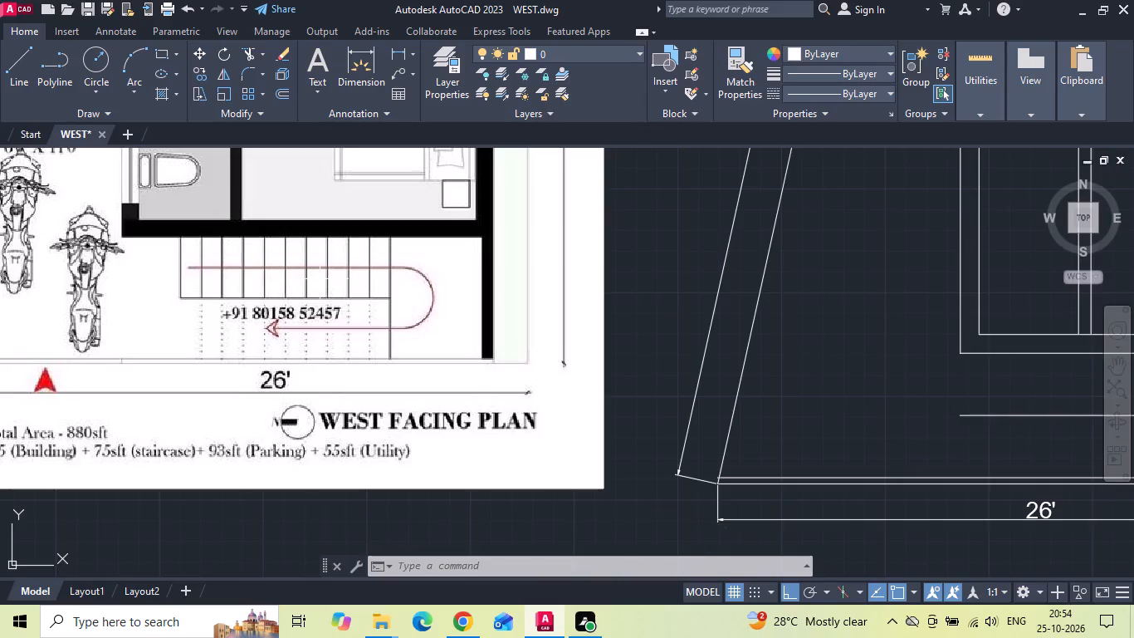
pyautogui.scroll(-2, 168, 274)
pyautogui.scroll(1, 677, 351)
pyautogui.scroll(2, 537, 321)
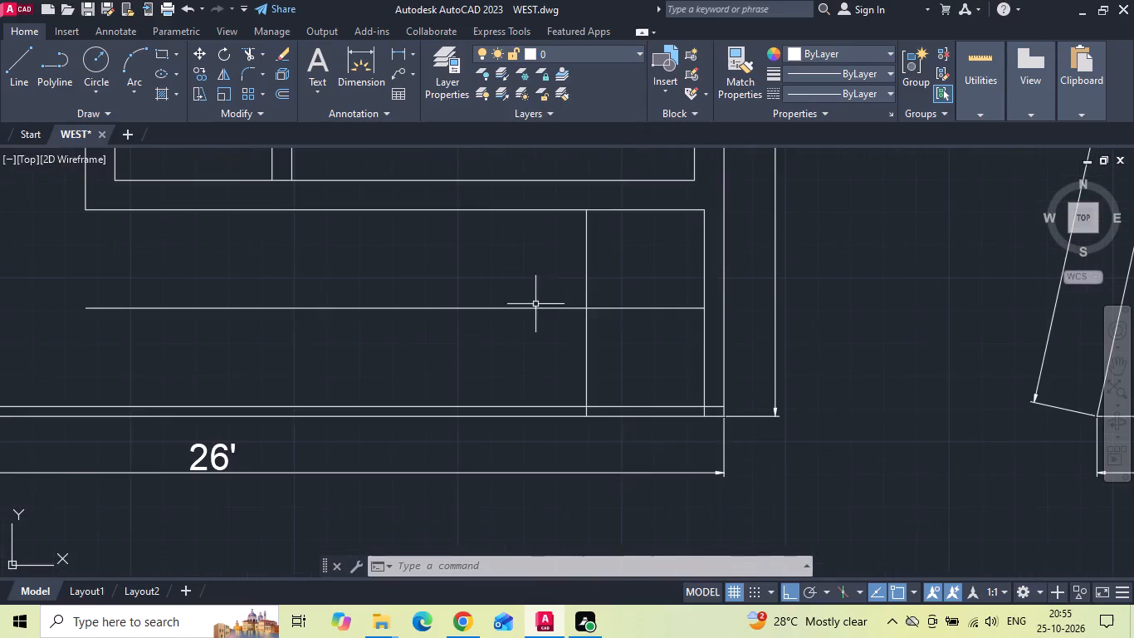
pyautogui.moveTo(592, 264); pyautogui.dragTo(579, 264)
pyautogui.click(505, 263)
pyautogui.rightClick(505, 263)
pyautogui.click(547, 316)
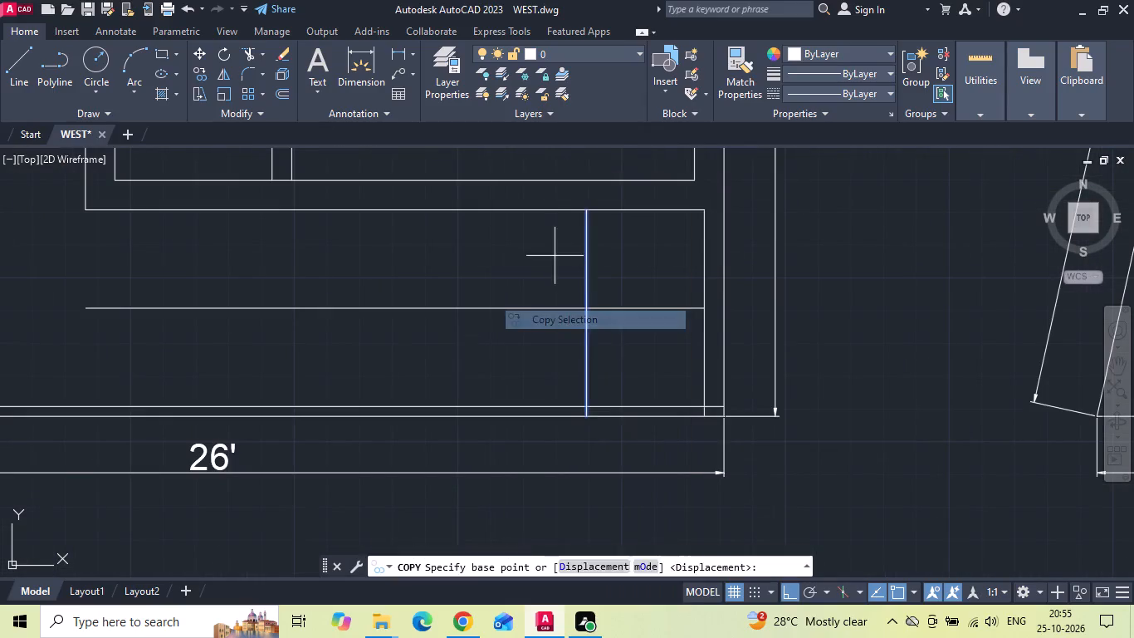
pyautogui.moveTo(554, 256); pyautogui.dragTo(510, 274)
pyautogui.write('10')
pyautogui.press('Return')
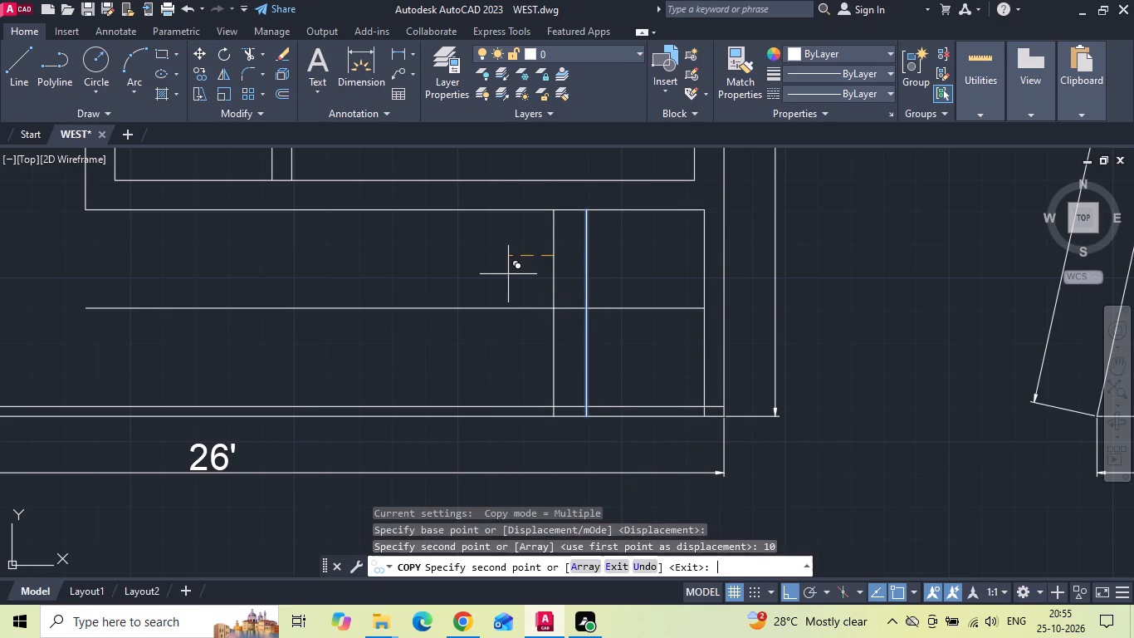
pyautogui.write('20')
pyautogui.press('Return')
pyautogui.write('30')
pyautogui.press('Return')
pyautogui.write('40')
pyautogui.press('Return')
pyautogui.write('50')
pyautogui.press('Return')
pyautogui.write('60')
pyautogui.press('Return')
pyautogui.write('70')
pyautogui.press('Return')
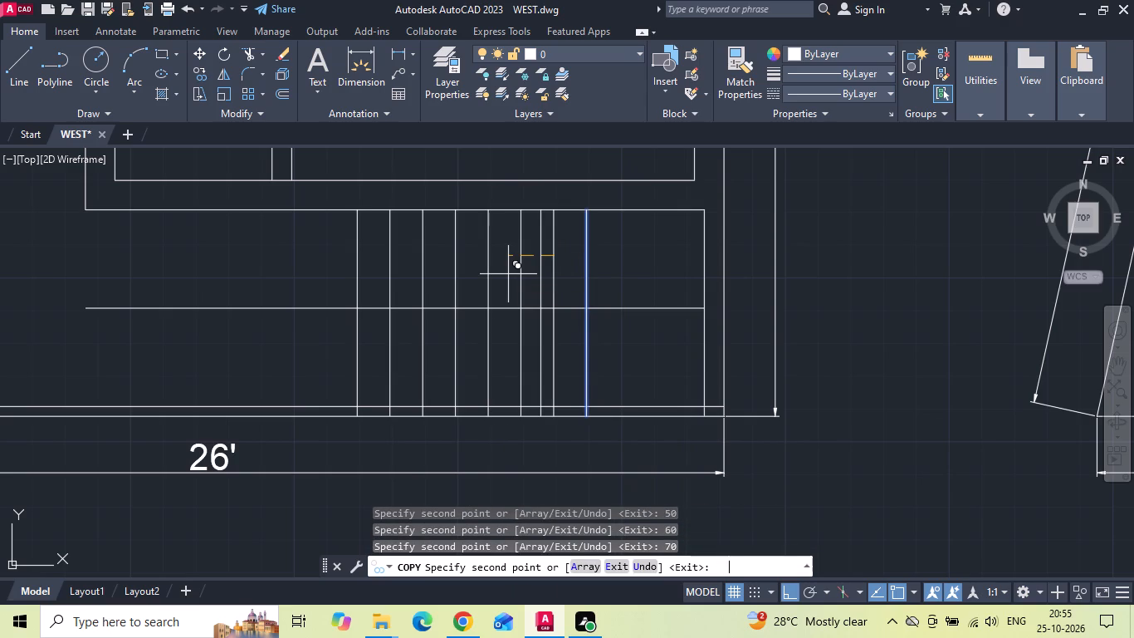
pyautogui.write('80')
pyautogui.press('Return')
pyautogui.write('90')
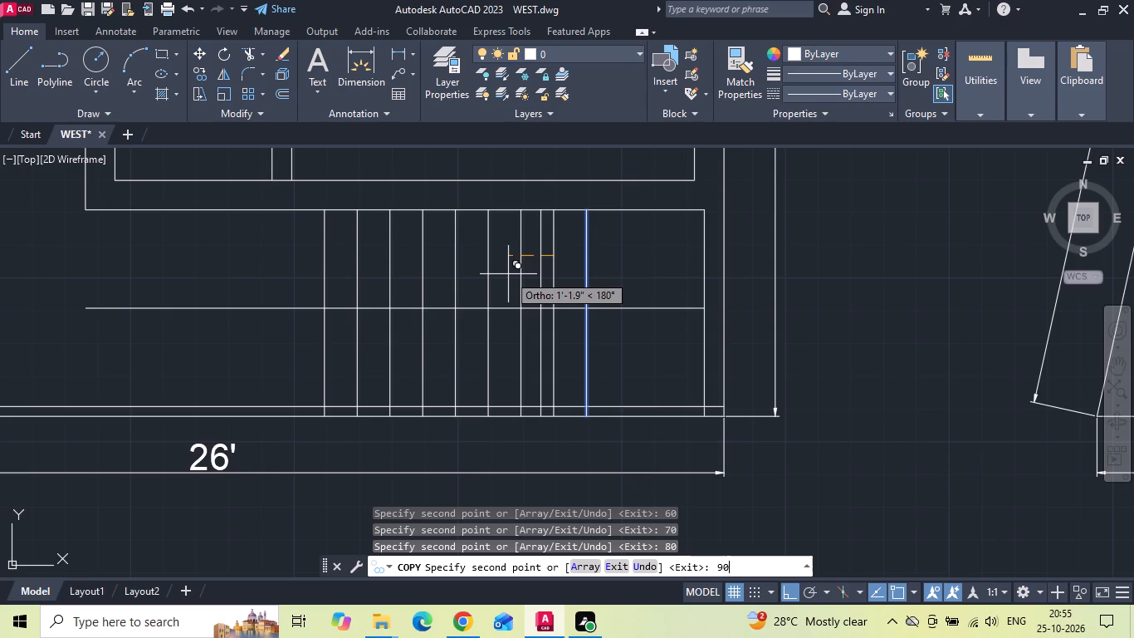
pyautogui.press('Return')
pyautogui.write('100')
pyautogui.press('Return')
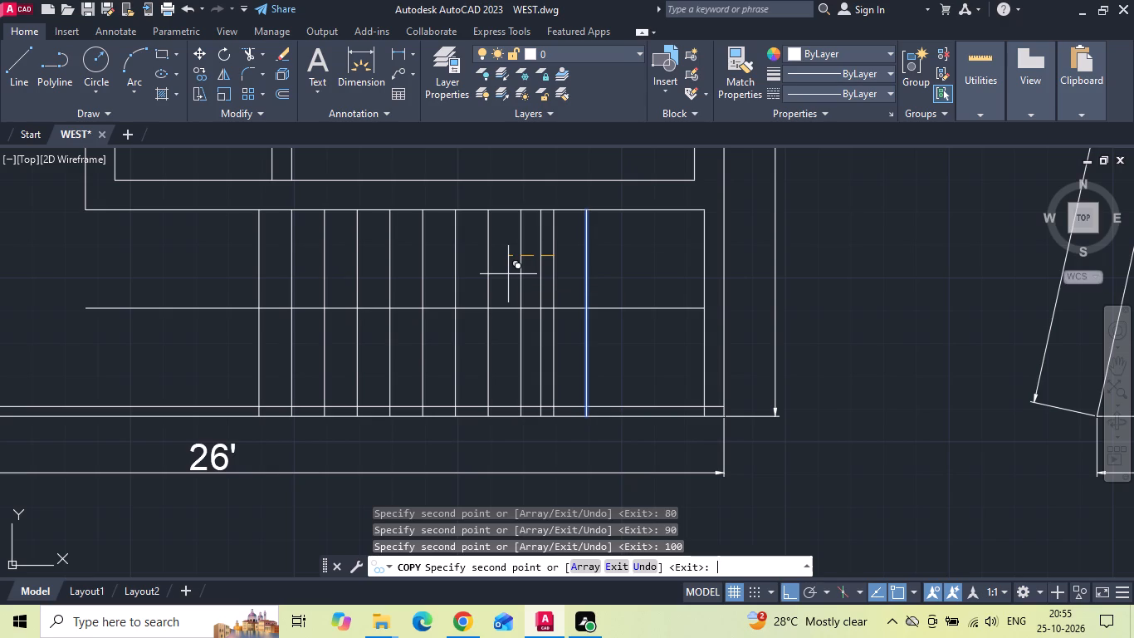
pyautogui.press('Escape')
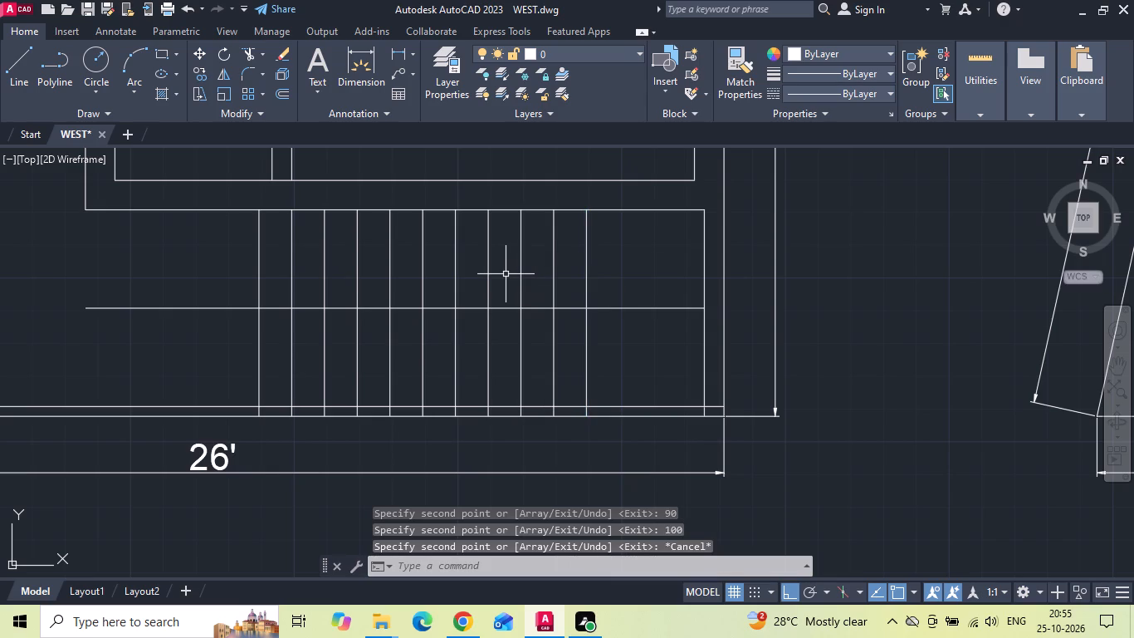
# Trim the staircase's middle line beyond the leftmost tread and across the landing.
pyautogui.scroll(-1, 496, 278)
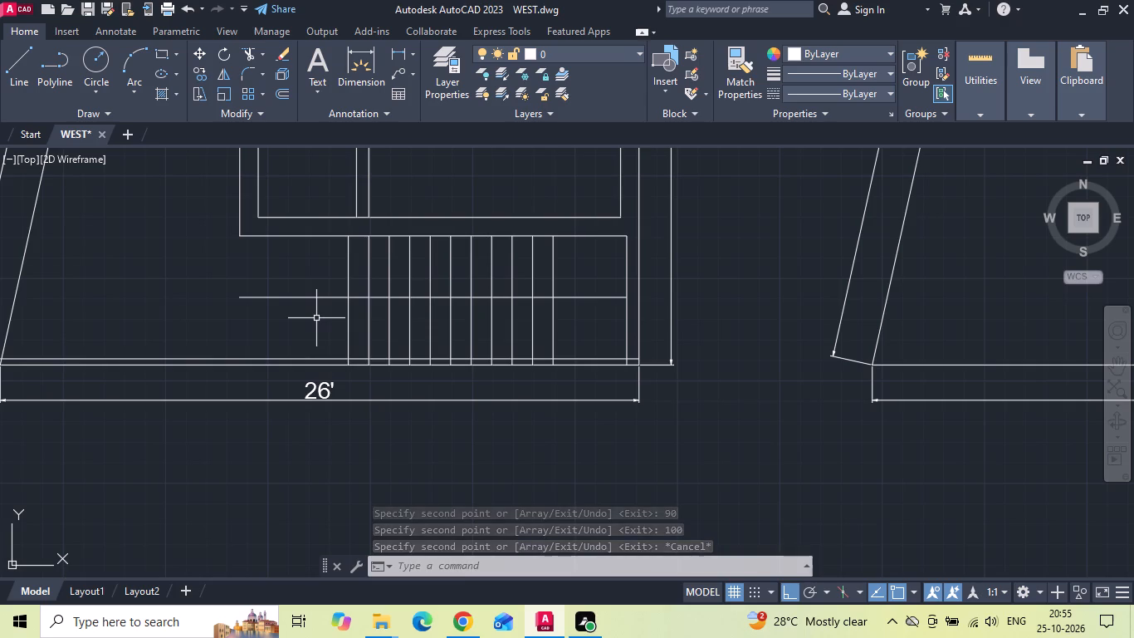
pyautogui.write('TR')
pyautogui.press('space')
pyautogui.click(312, 310)
pyautogui.click(309, 288)
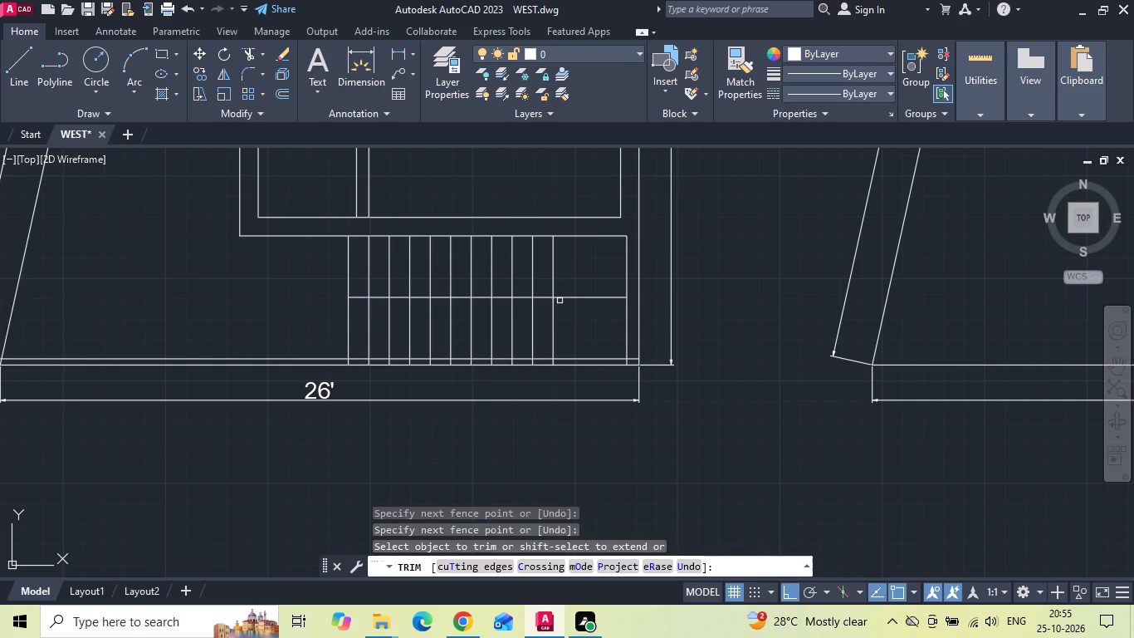
pyautogui.click(560, 297)
# Trim the 3" offset line inside the right wall and the tread line ends that extend below it.
pyautogui.scroll(2, 631, 360)
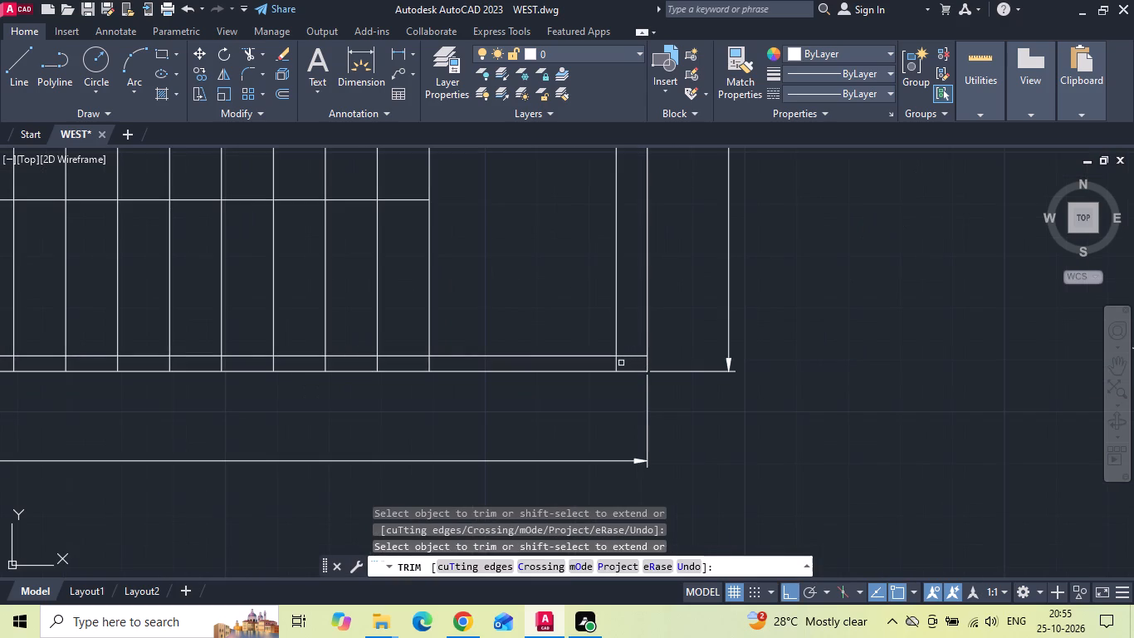
pyautogui.click(623, 356)
pyautogui.click(477, 369)
pyautogui.moveTo(399, 369); pyautogui.dragTo(751, 351, button='middle')
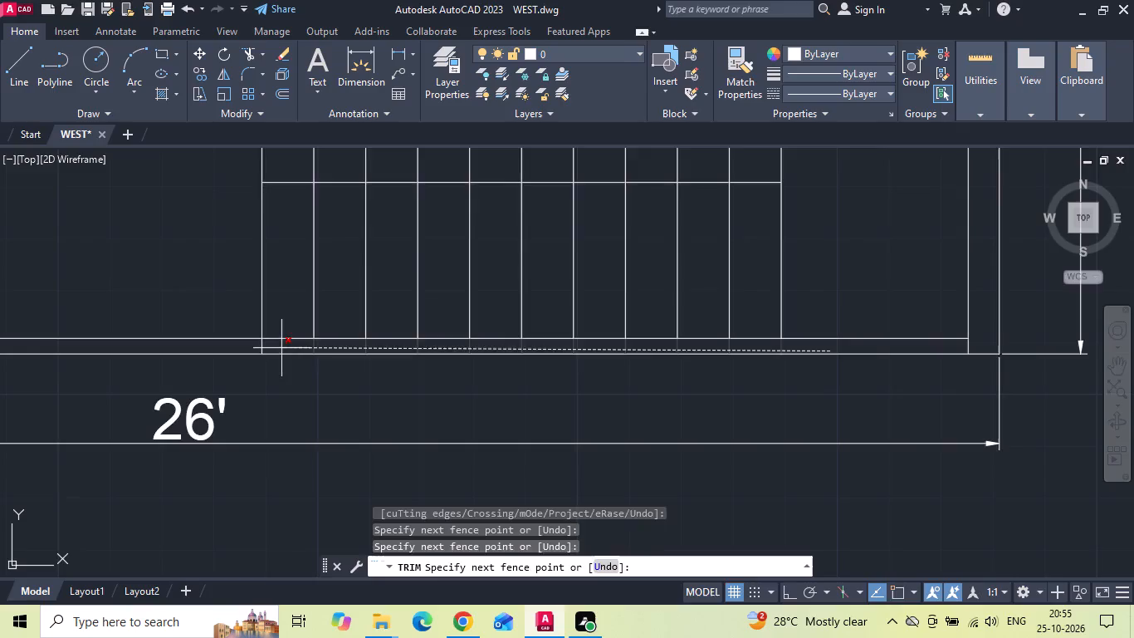
pyautogui.click(283, 348)
pyautogui.scroll(-4, 639, 360)
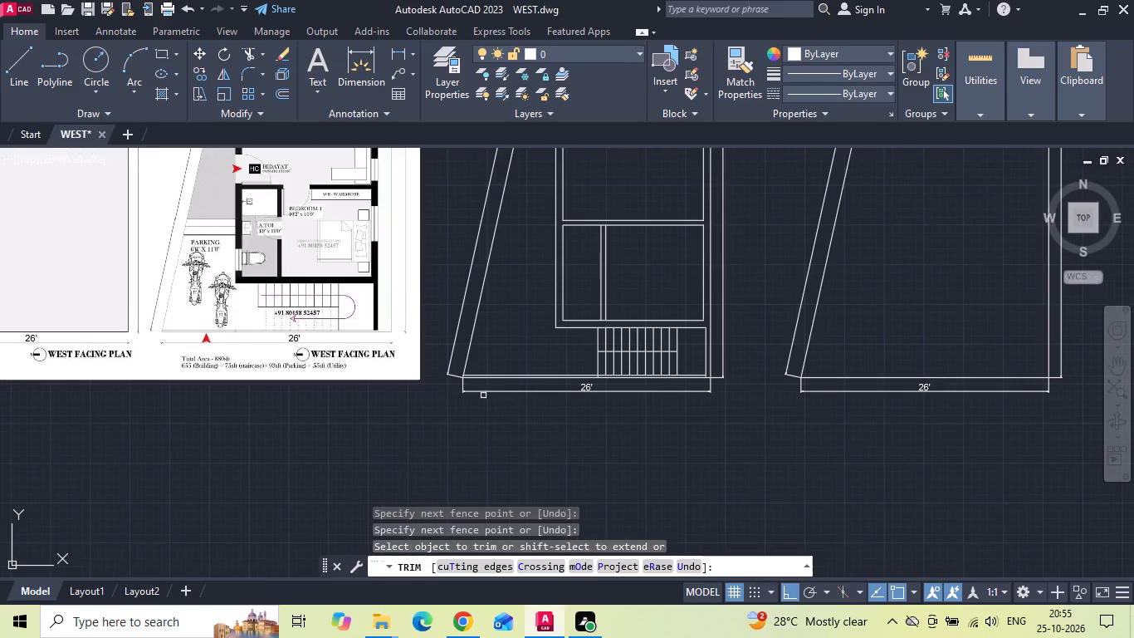
pyautogui.scroll(2, 576, 371)
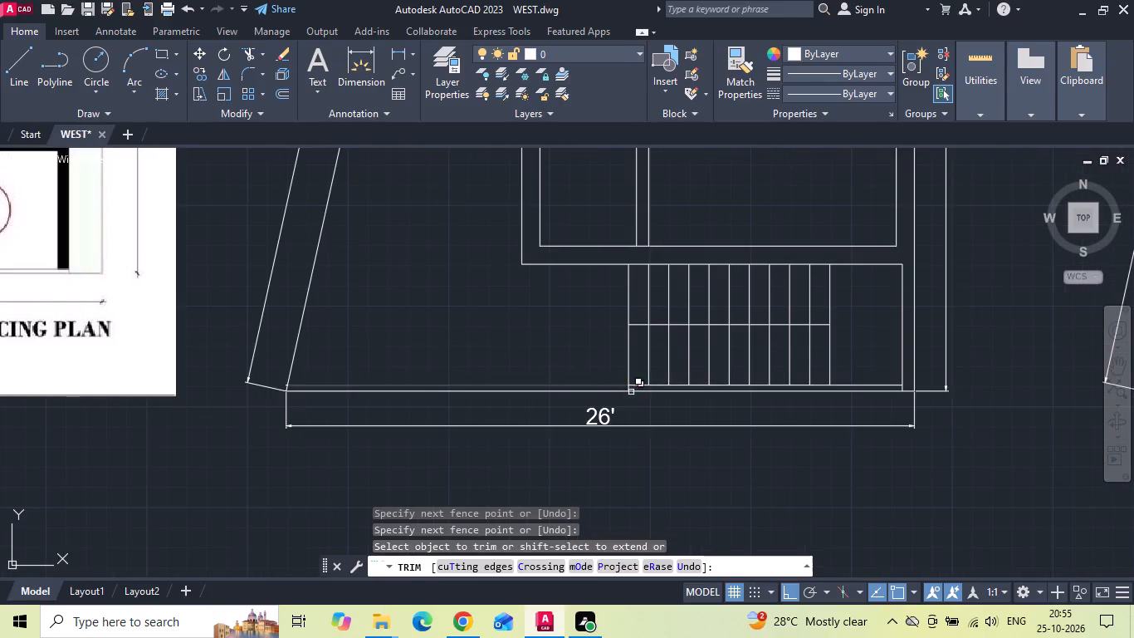
pyautogui.scroll(3, 637, 393)
pyautogui.click(600, 380)
pyautogui.press('Escape')
# Save the drawing with the staircase added.
pyautogui.hotkey('ctrl', 's')
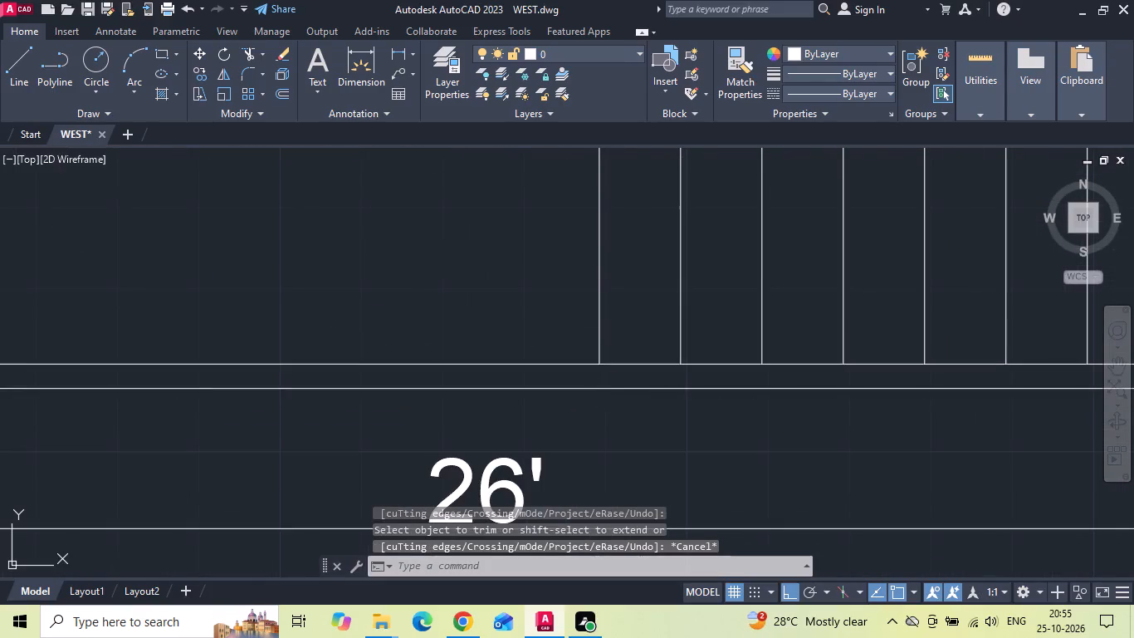
# Offset the bedroom-side line of the wall between toilet and bedroom 3" into the bedroom.
pyautogui.scroll(-5, 594, 381)
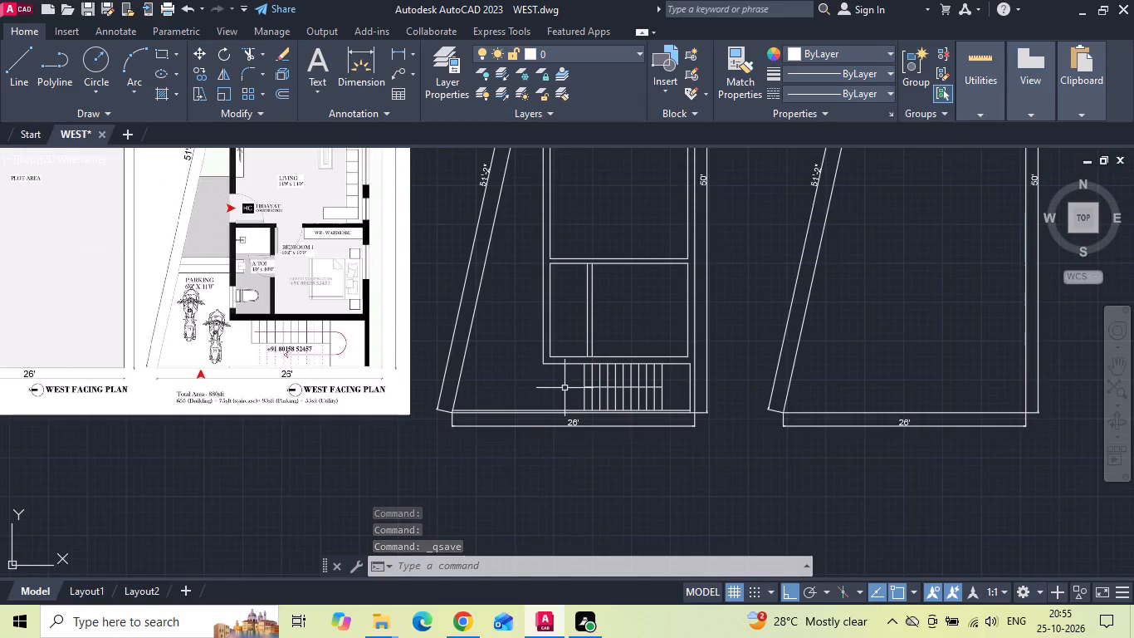
pyautogui.scroll(1, 567, 287)
pyautogui.moveTo(550, 314); pyautogui.dragTo(633, 323, button='middle')
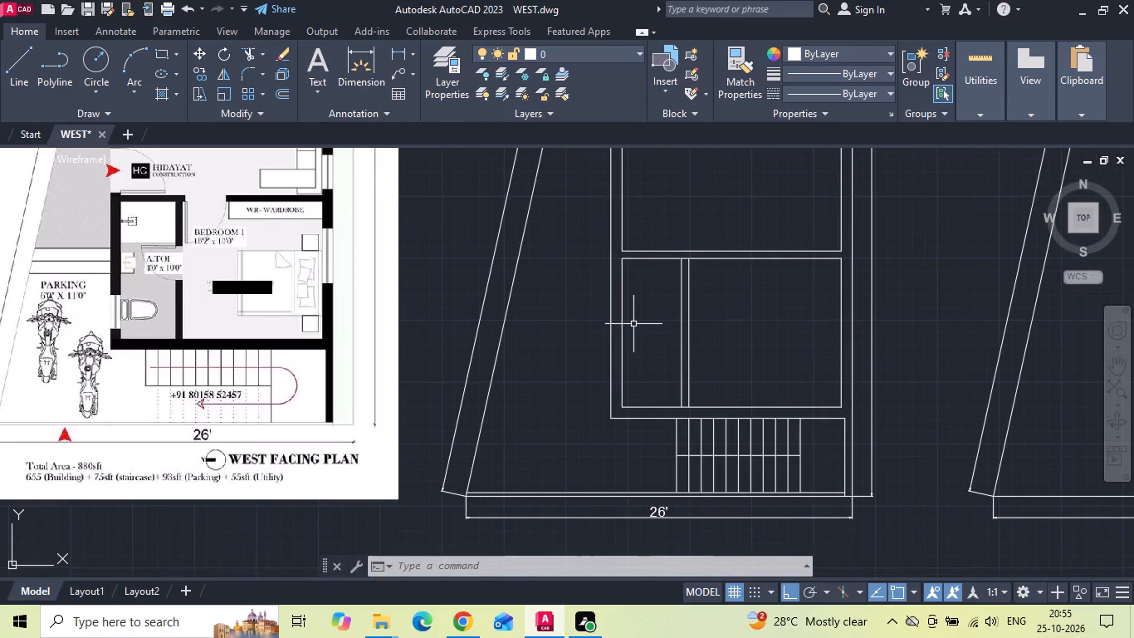
pyautogui.write('O 3')
pyautogui.press('Return')
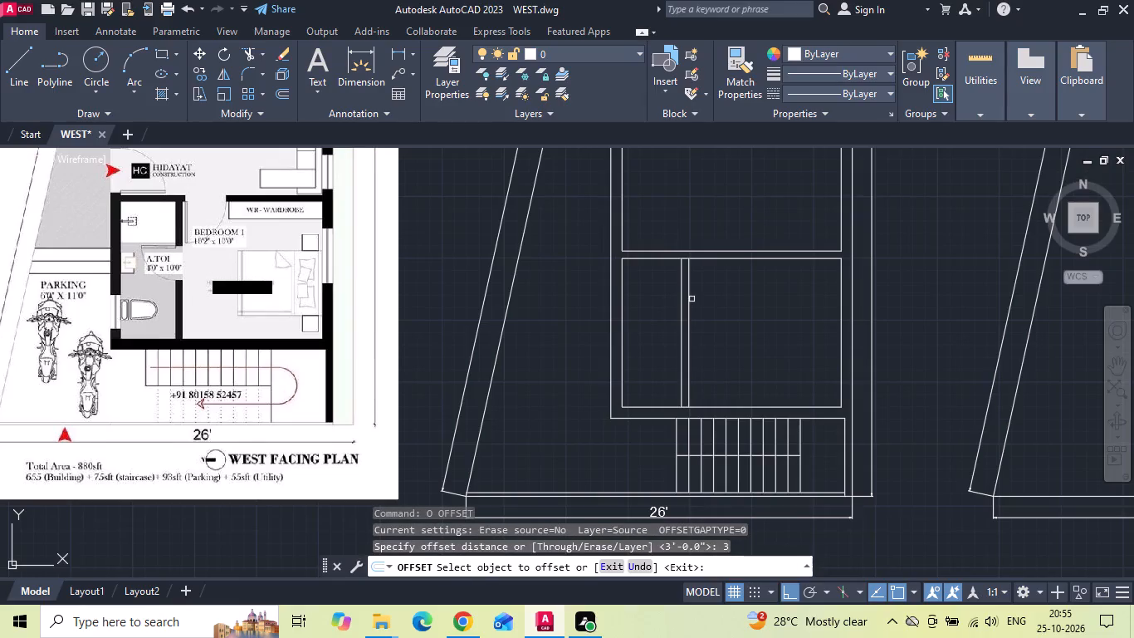
pyautogui.moveTo(689, 292); pyautogui.dragTo(727, 288)
pyautogui.click(738, 287)
pyautogui.press('Escape')
# Offset the new 3" line a further 3' into the bedroom to mark the door opening's other side.
pyautogui.write('O')
pyautogui.press('space')
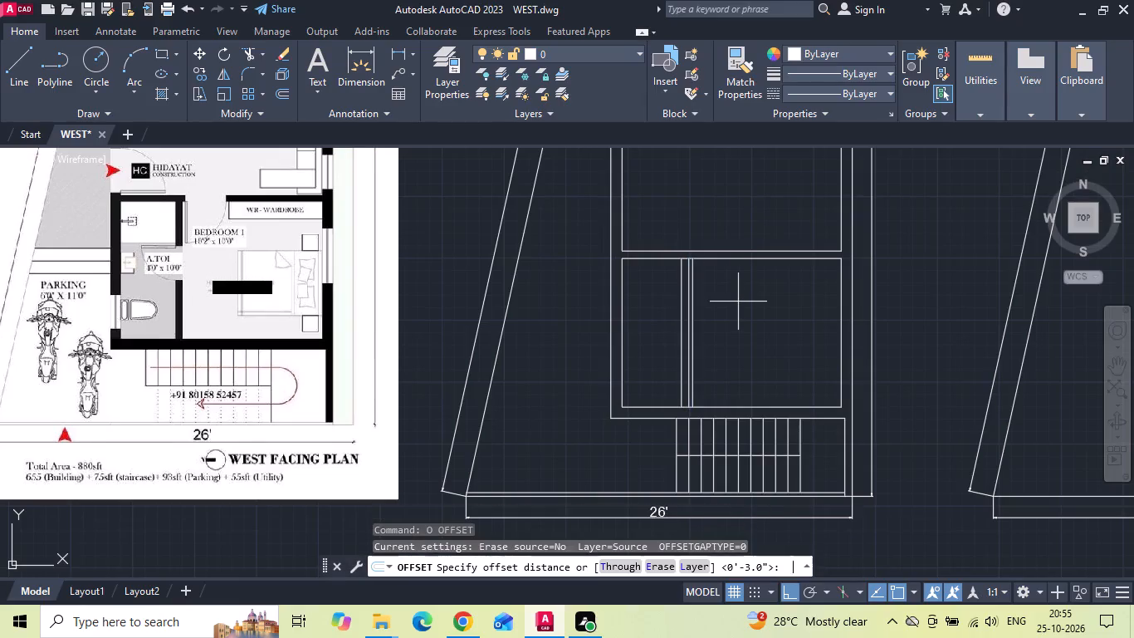
pyautogui.press('3')
pyautogui.press("'")
pyautogui.press('Return')
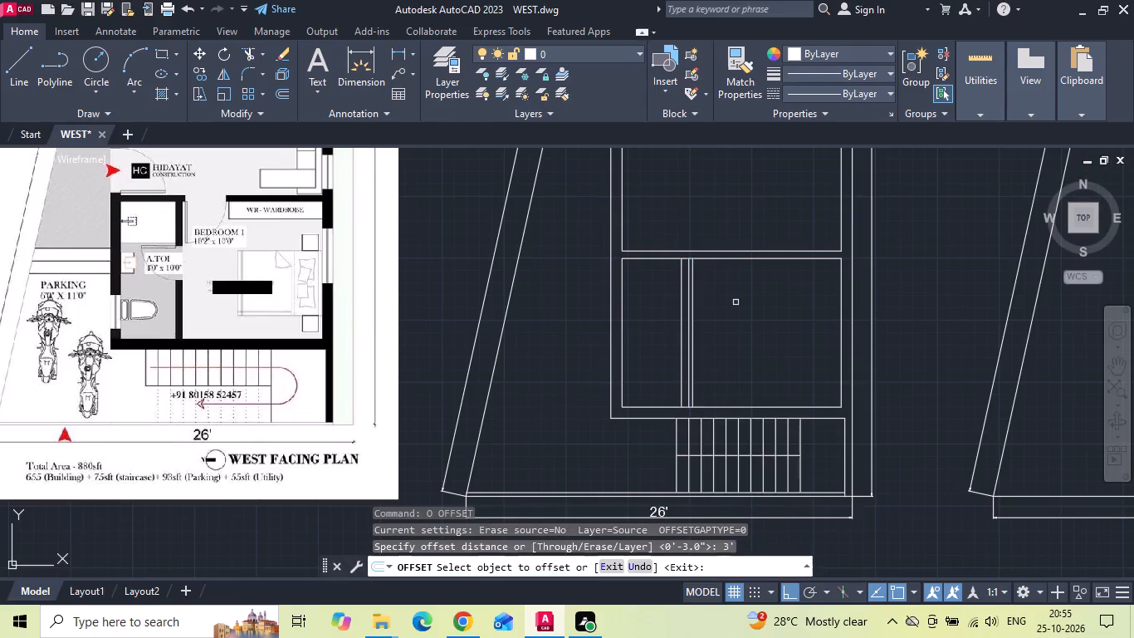
pyautogui.moveTo(692, 318); pyautogui.dragTo(730, 305)
pyautogui.click(786, 277)
pyautogui.press('Escape')
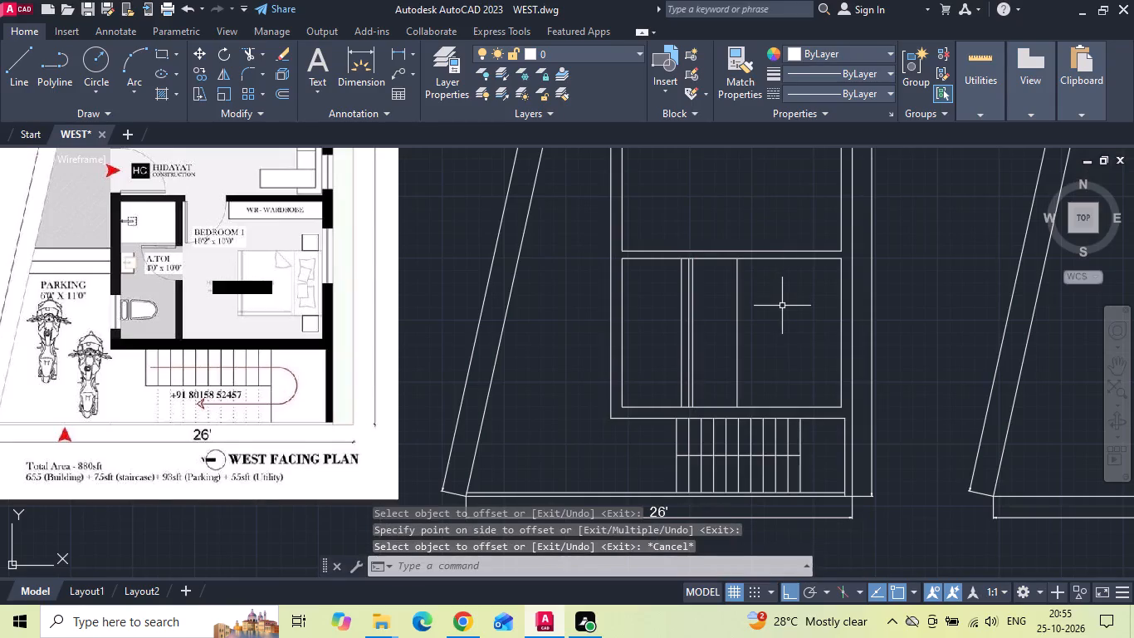
# Extend both door opening lines up across the wall between the bedroom and the living room.
pyautogui.write('EX')
pyautogui.press('space')
pyautogui.click(744, 312)
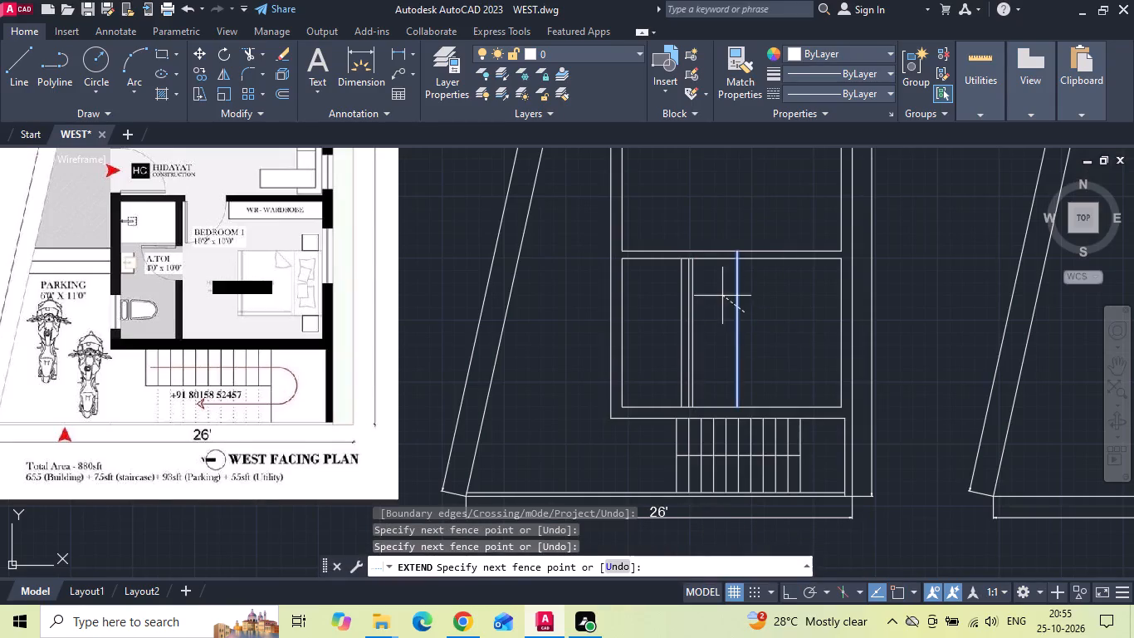
pyautogui.click(722, 296)
pyautogui.click(694, 274)
pyautogui.press('Escape')
# Trim the wall between the two marker lines to open the bedroom doorway and remove the leftover lines below it.
pyautogui.press('t')
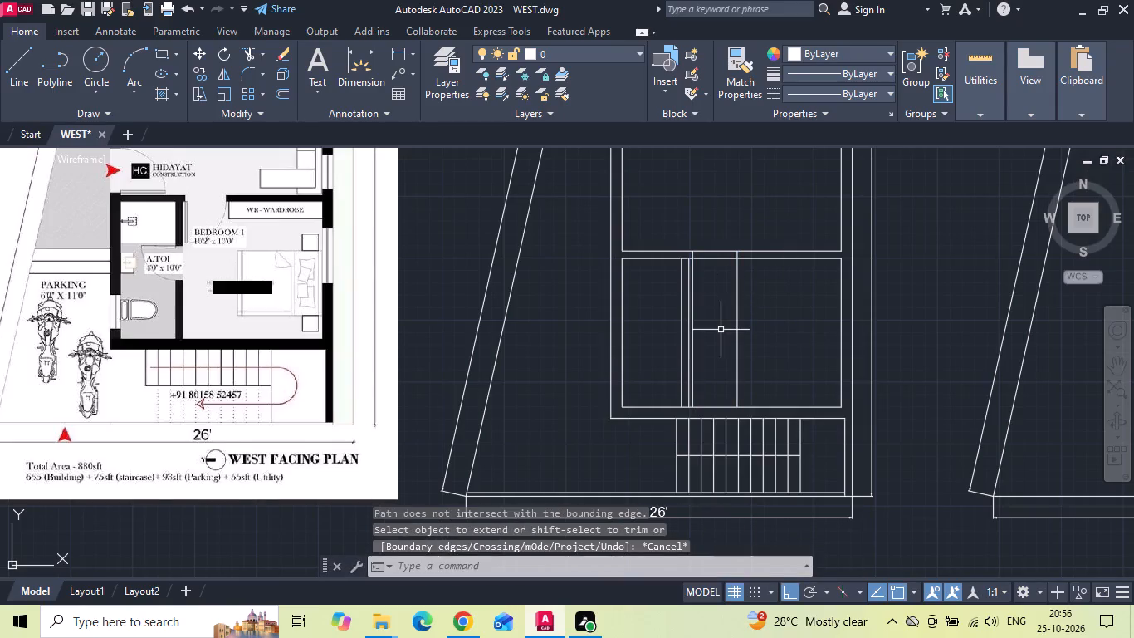
pyautogui.press('r')
pyautogui.press('space')
pyautogui.moveTo(713, 238); pyautogui.dragTo(699, 361)
pyautogui.click(695, 326)
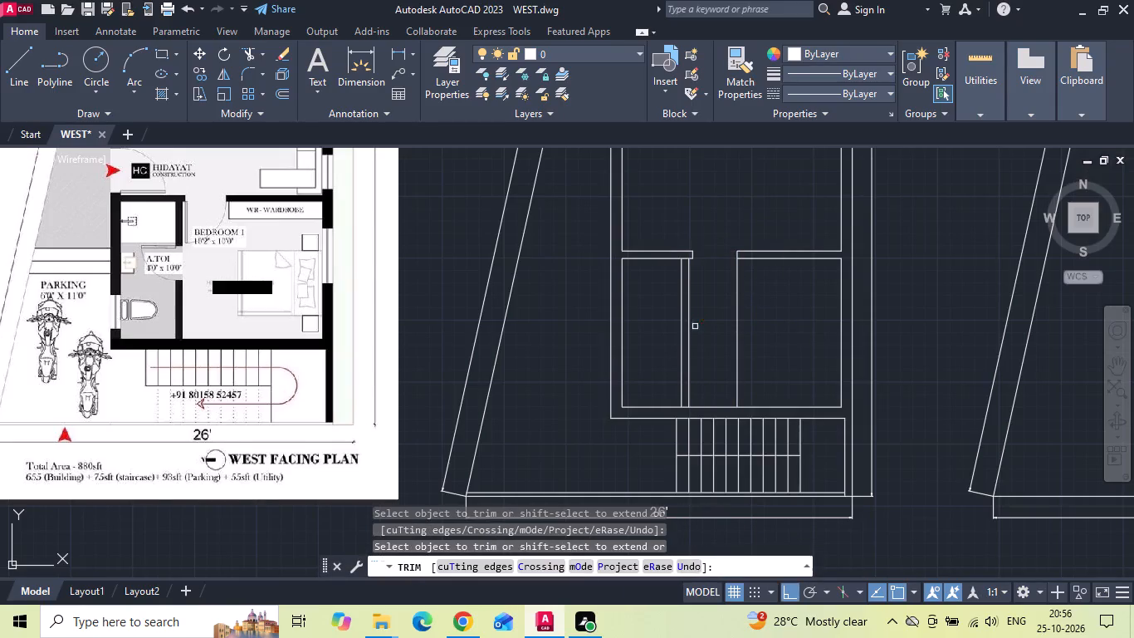
pyautogui.click(736, 313)
pyautogui.press('Escape')
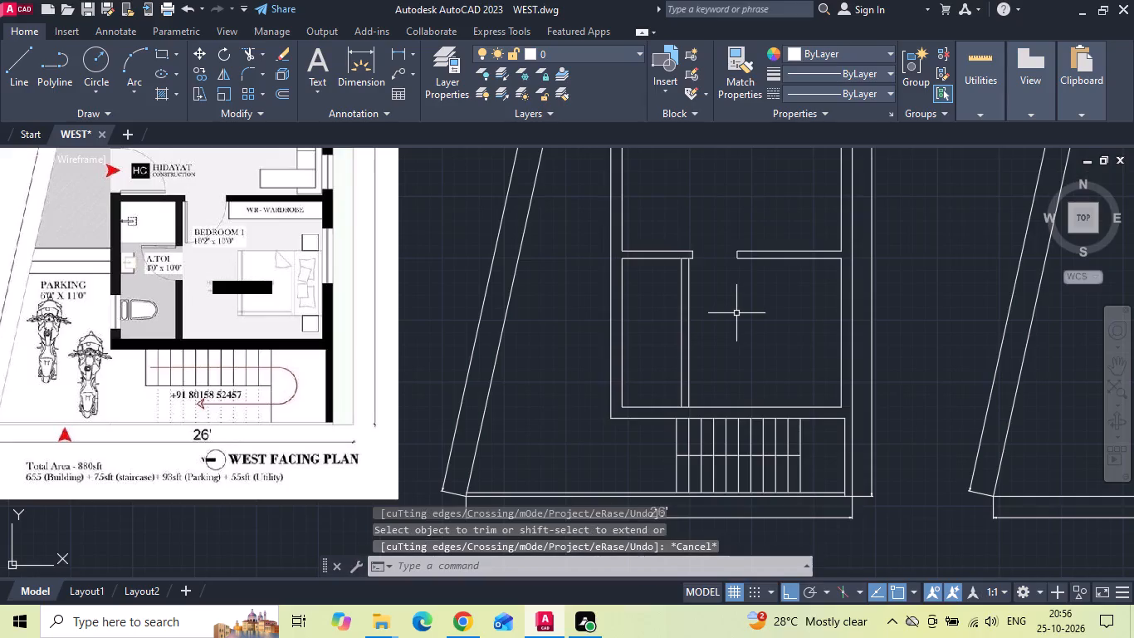
# Save the drawing with the bedroom door opening added.
pyautogui.hotkey('ctrl', 's')
# Open the 30x50 drawing from the 23102026 folder and look over its furnished ground and first floor plans.
pyautogui.scroll(-2, 659, 380)
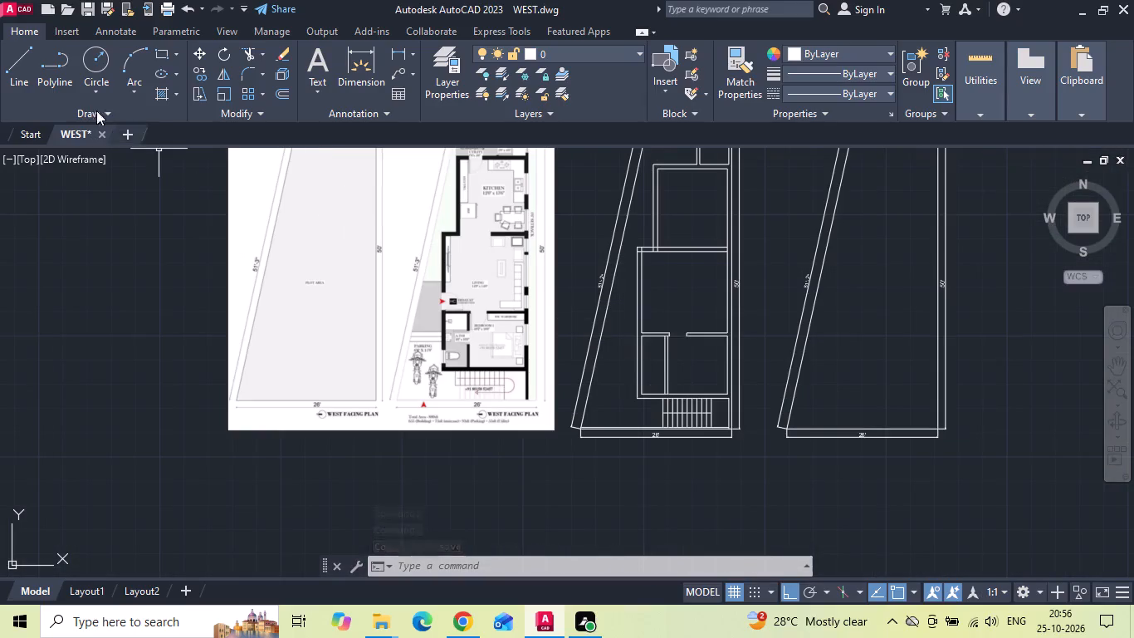
pyautogui.click(7, 6)
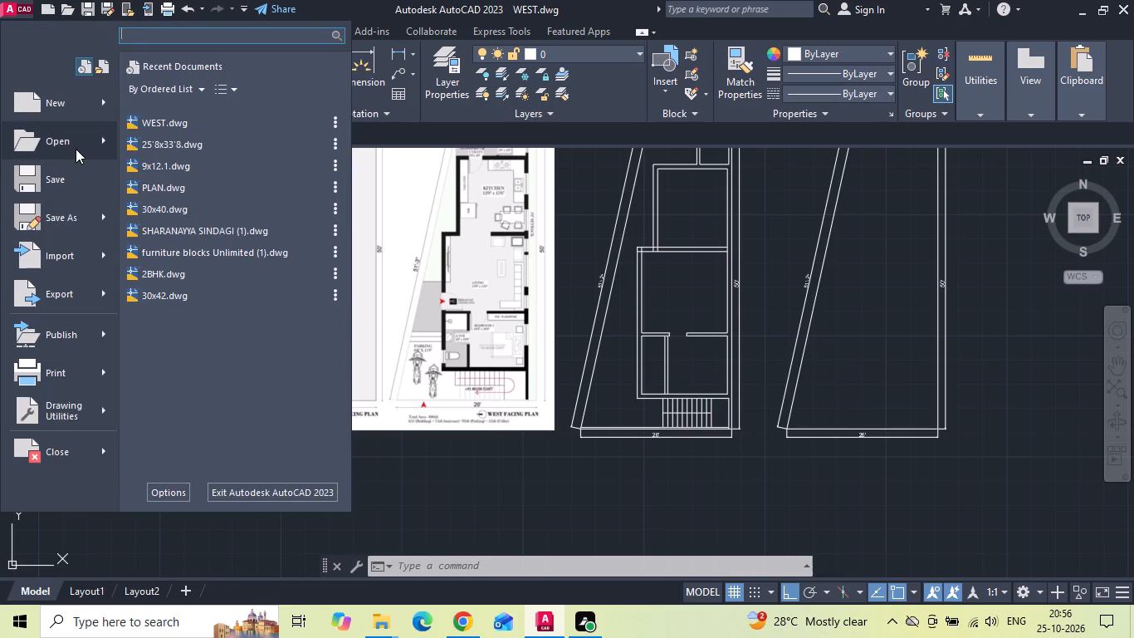
pyautogui.click(212, 115)
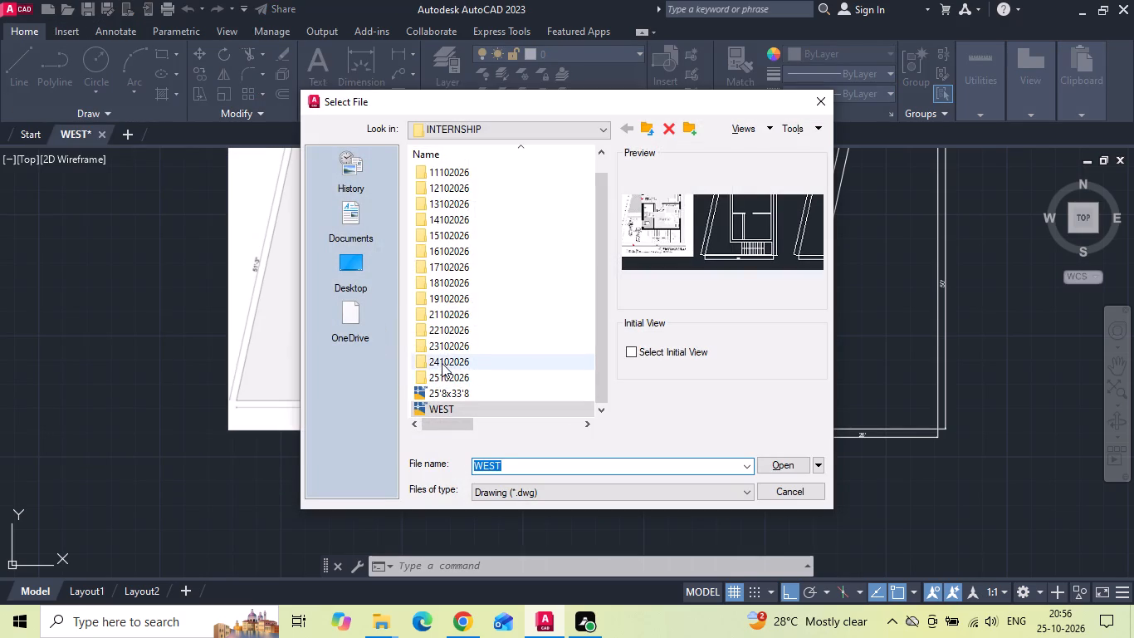
pyautogui.doubleClick(442, 363)
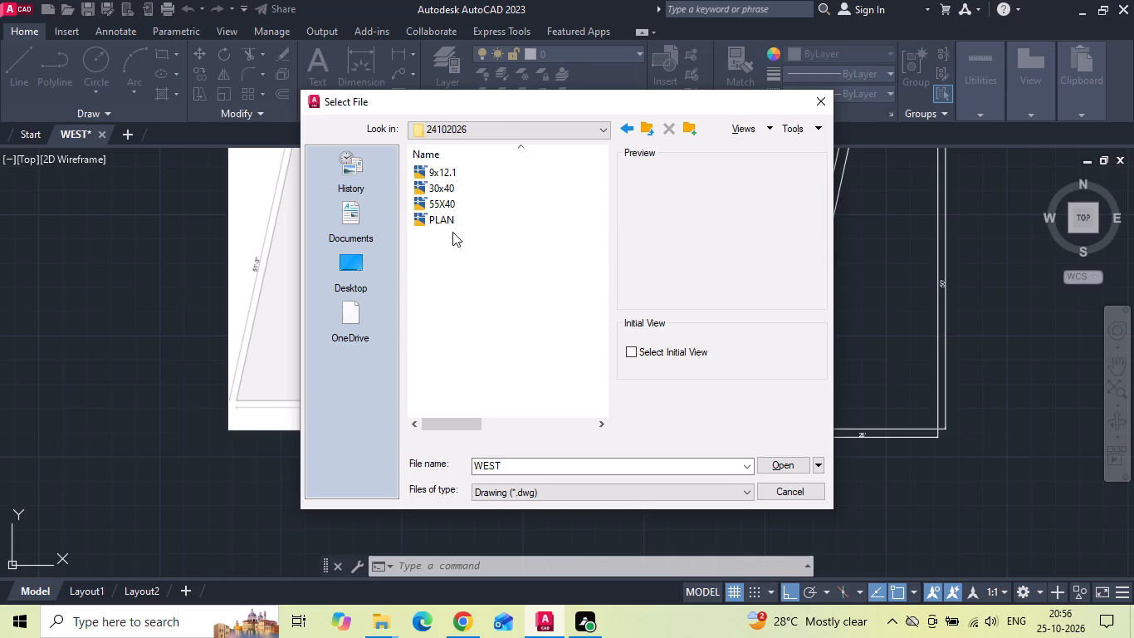
pyautogui.click(452, 189)
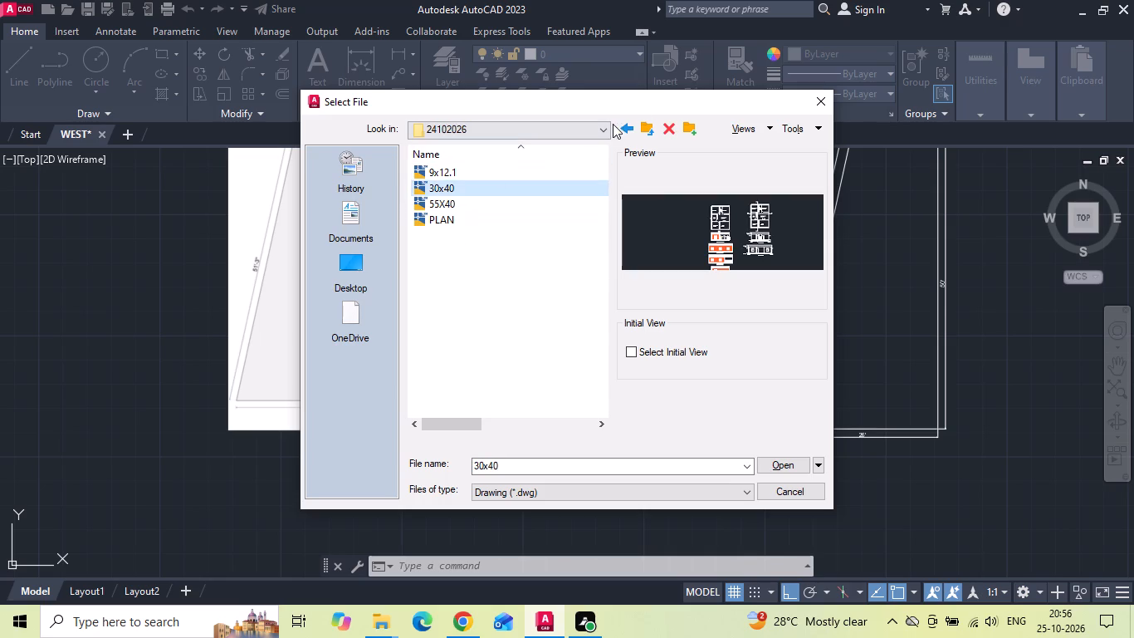
pyautogui.click(632, 125)
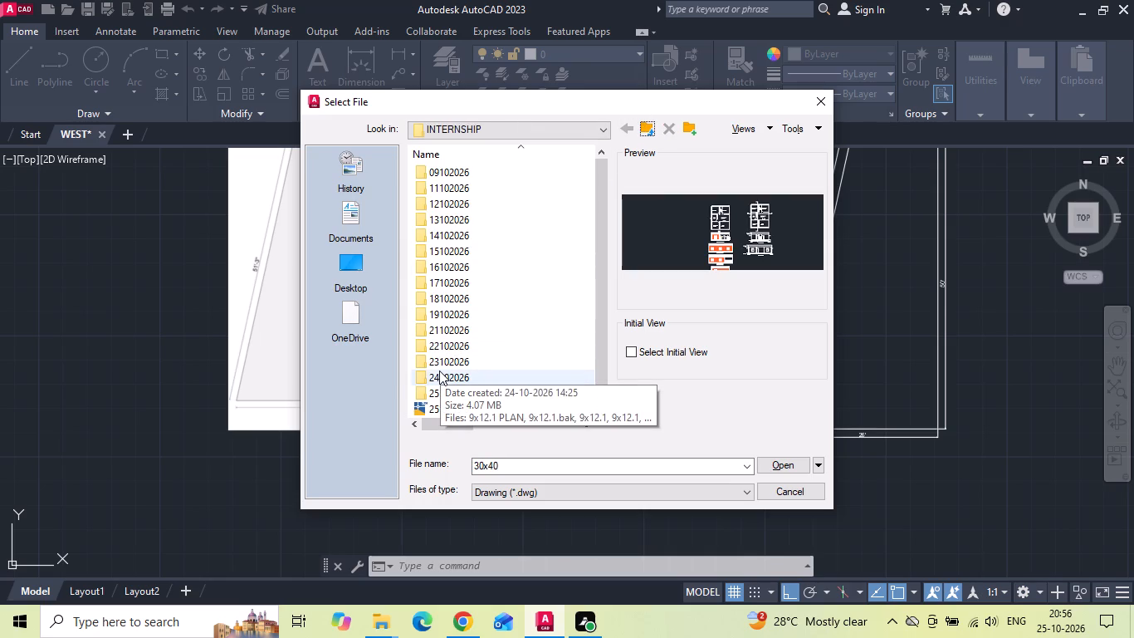
pyautogui.click(440, 363)
pyautogui.doubleClick(441, 358)
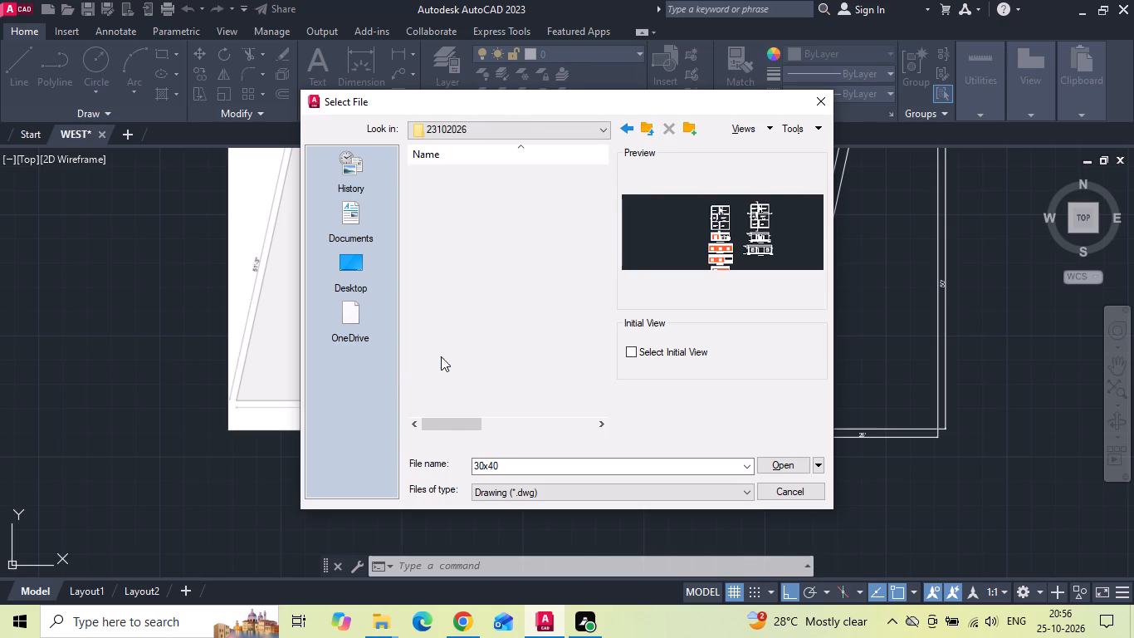
pyautogui.click(457, 201)
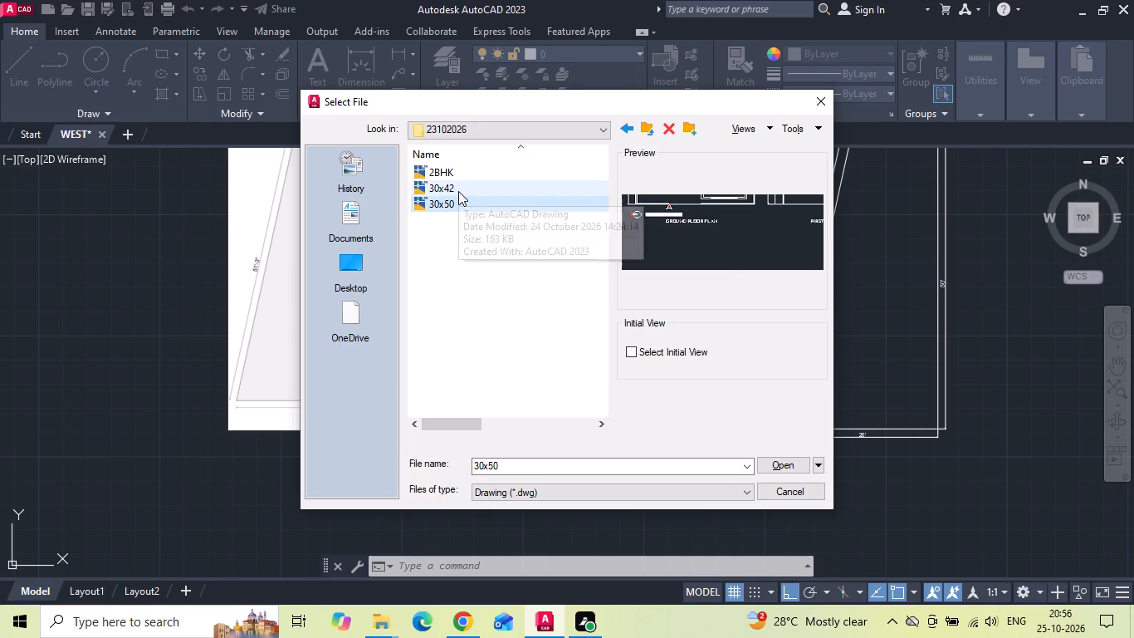
pyautogui.click(770, 469)
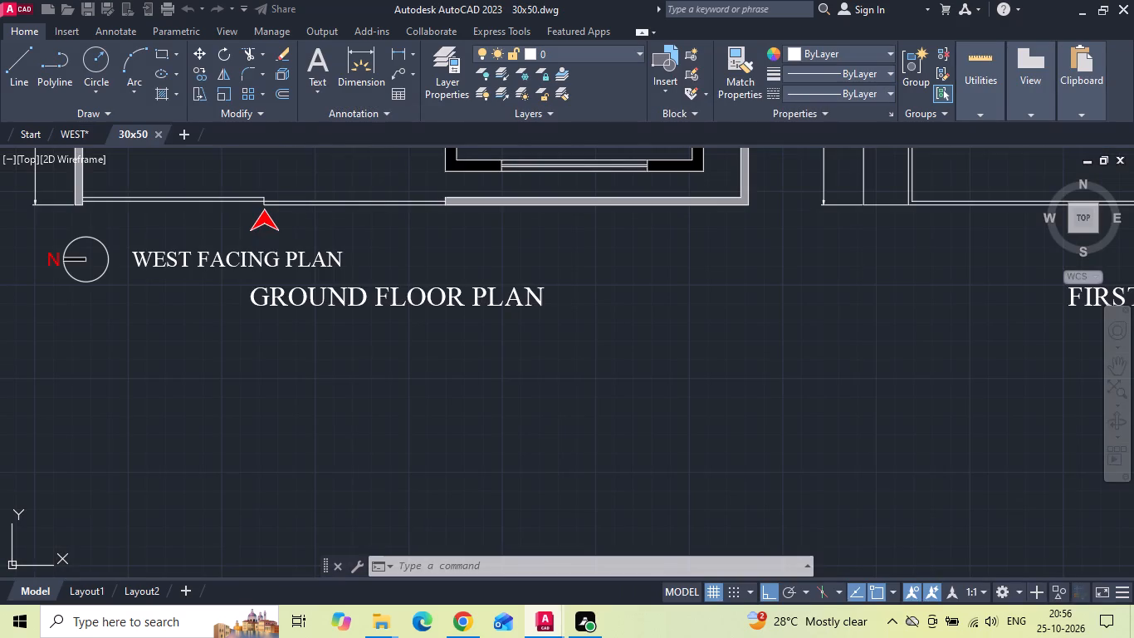
pyautogui.scroll(-4, 556, 447)
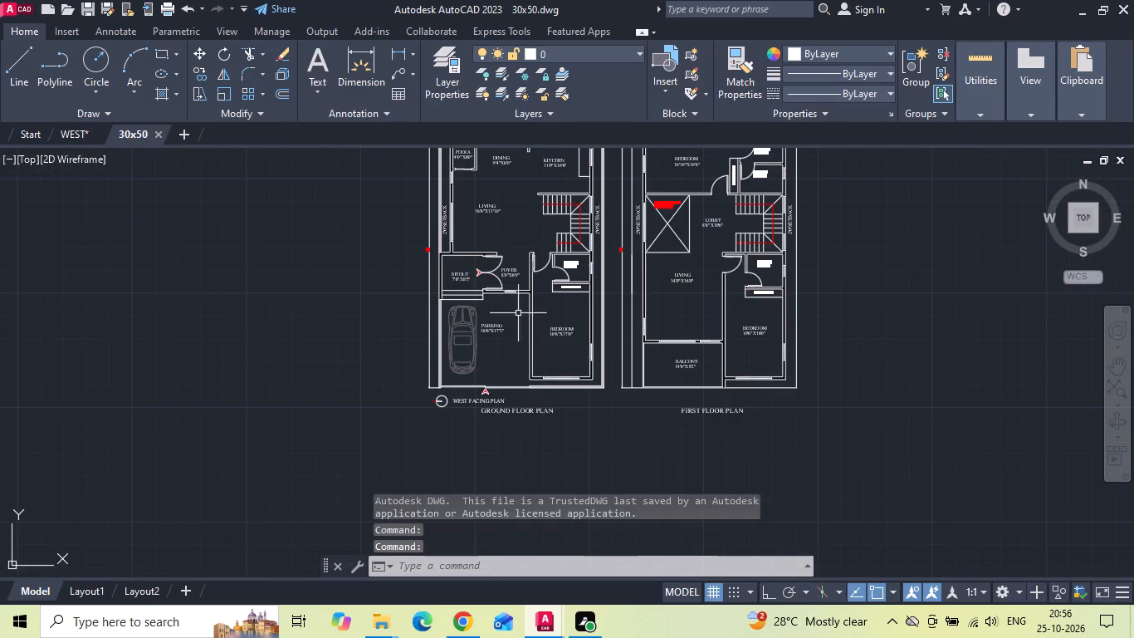
pyautogui.moveTo(516, 322); pyautogui.dragTo(507, 427, button='middle')
pyautogui.scroll(-1, 507, 428)
pyautogui.moveTo(506, 297); pyautogui.dragTo(506, 423, button='middle')
pyautogui.scroll(1, 495, 307)
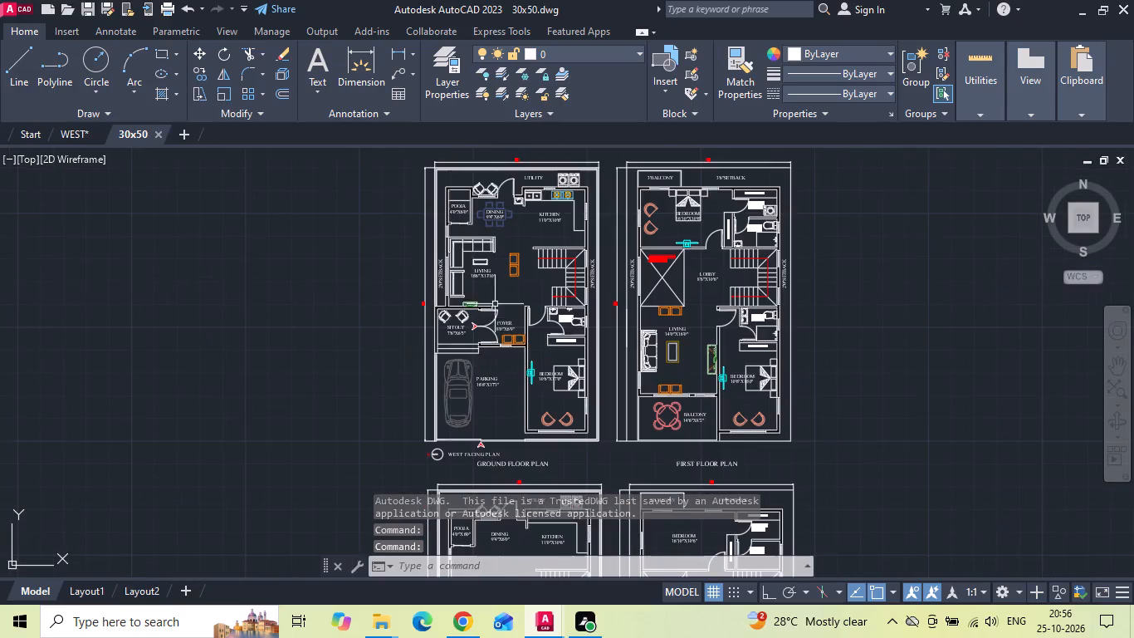
# Return to the WEST drawing and offset the upper line of the wall below the living room 3" upward.
pyautogui.click(74, 135)
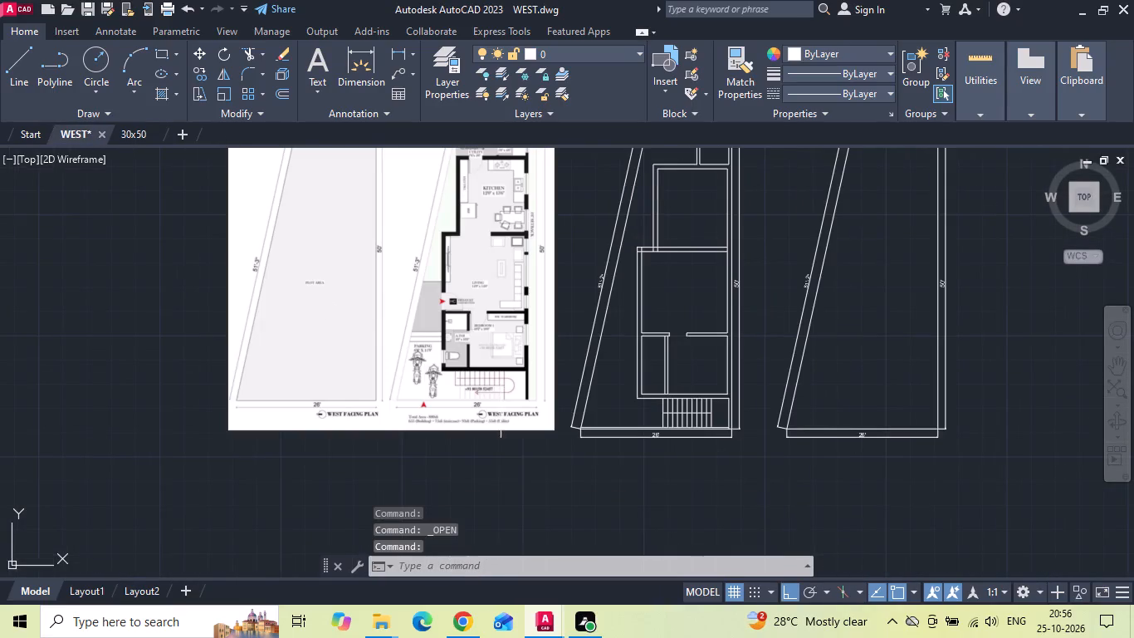
pyautogui.scroll(1, 628, 296)
pyautogui.scroll(2, 727, 375)
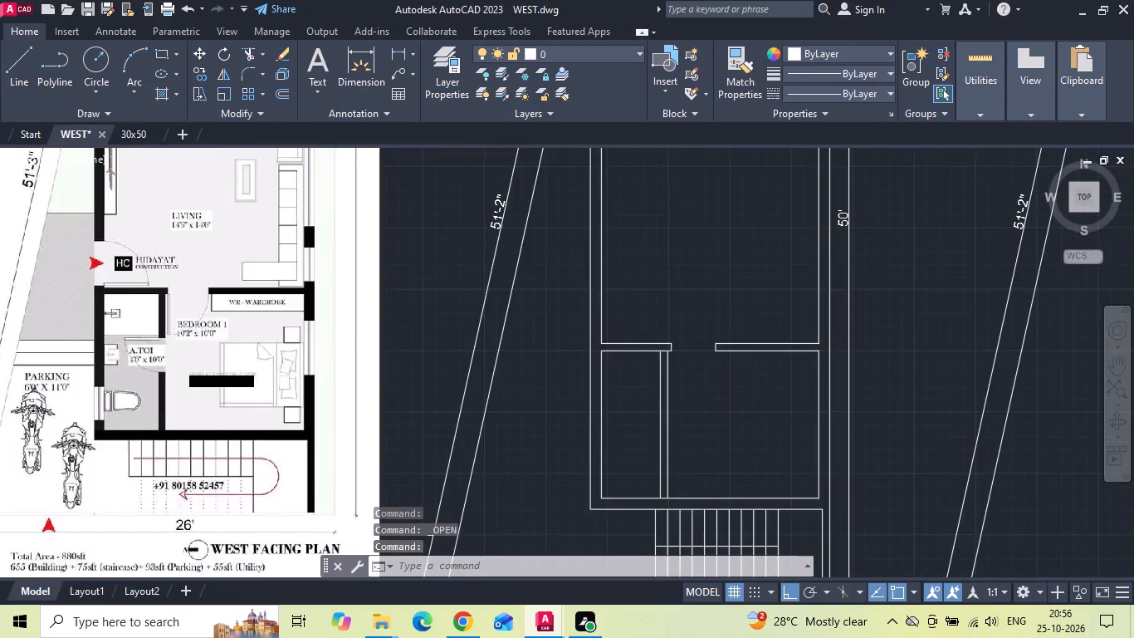
pyautogui.scroll(-1, 732, 371)
pyautogui.moveTo(659, 351); pyautogui.dragTo(662, 367, button='middle')
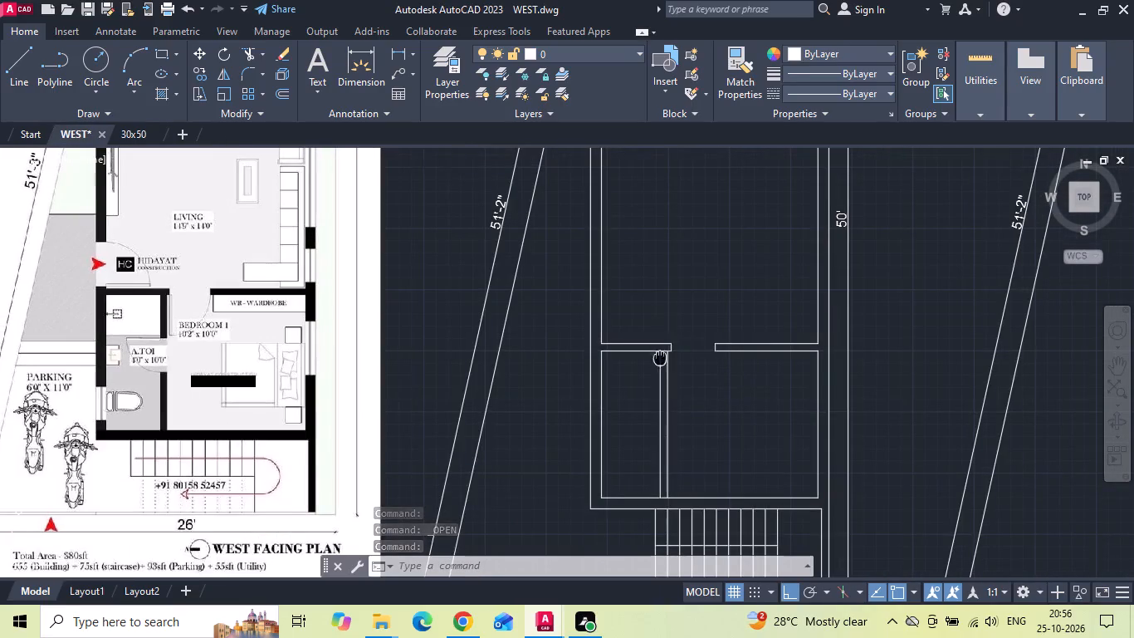
pyautogui.moveTo(662, 367); pyautogui.dragTo(667, 484, button='middle')
pyautogui.moveTo(653, 449); pyautogui.dragTo(653, 410, button='middle')
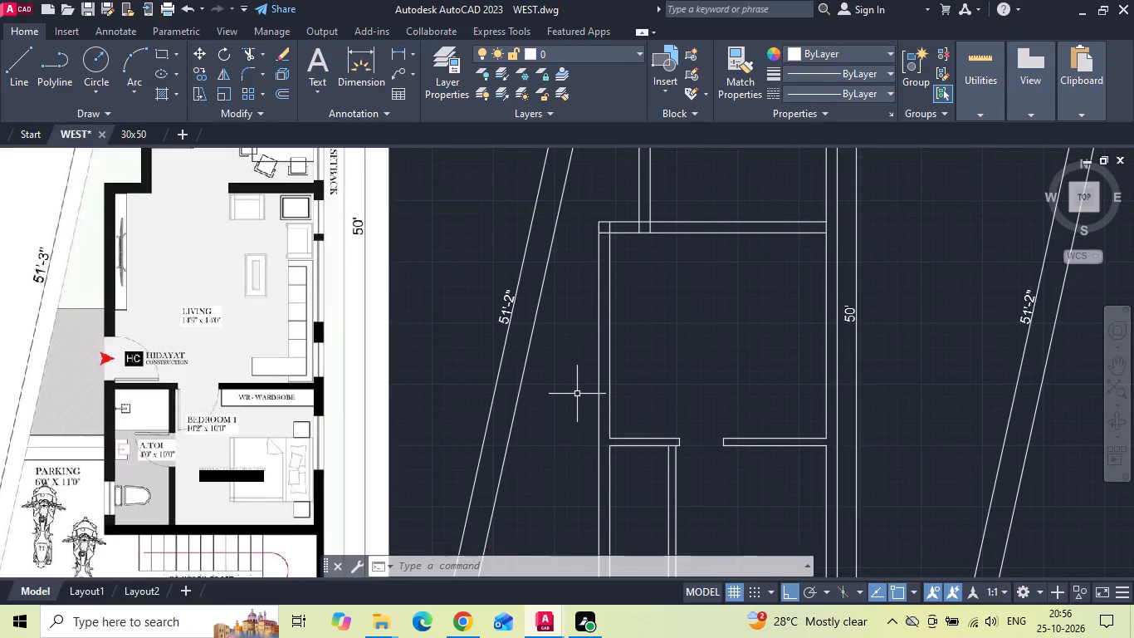
pyautogui.write('O')
pyautogui.press('space')
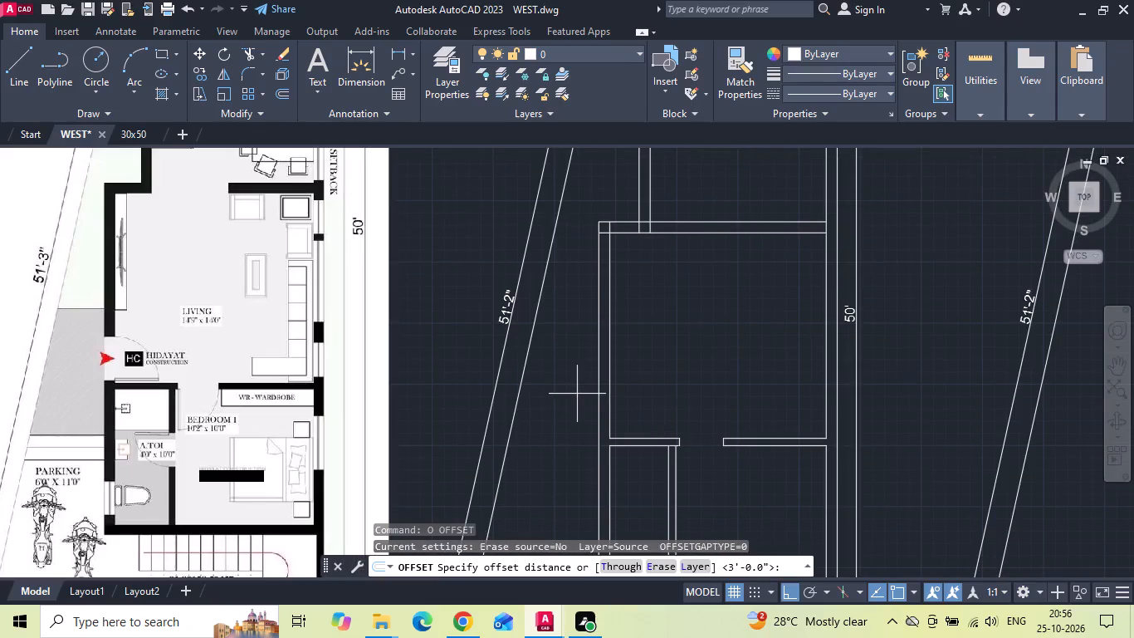
pyautogui.press('3')
pyautogui.press('Return')
pyautogui.scroll(1, 667, 454)
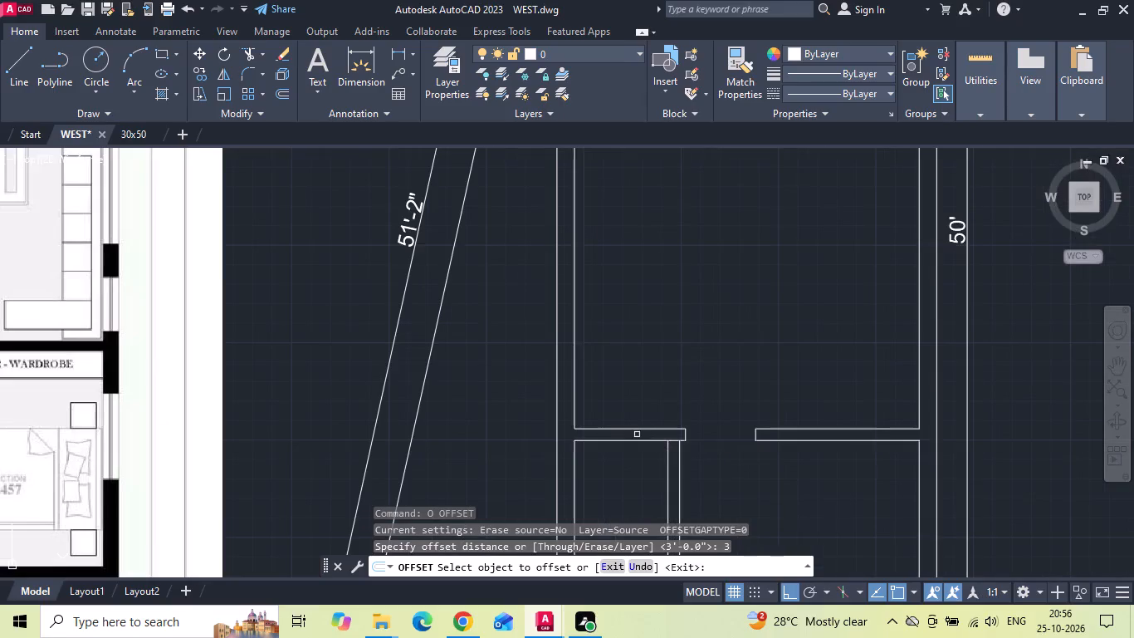
pyautogui.moveTo(613, 428); pyautogui.dragTo(613, 420)
pyautogui.click(616, 348)
pyautogui.press('Escape')
# Offset the new 3" line 4' further up into the living room to mark the main entrance width.
pyautogui.write('O')
pyautogui.press('space')
pyautogui.write("4'")
pyautogui.press('Return')
pyautogui.moveTo(590, 424); pyautogui.dragTo(594, 393)
pyautogui.click(609, 331)
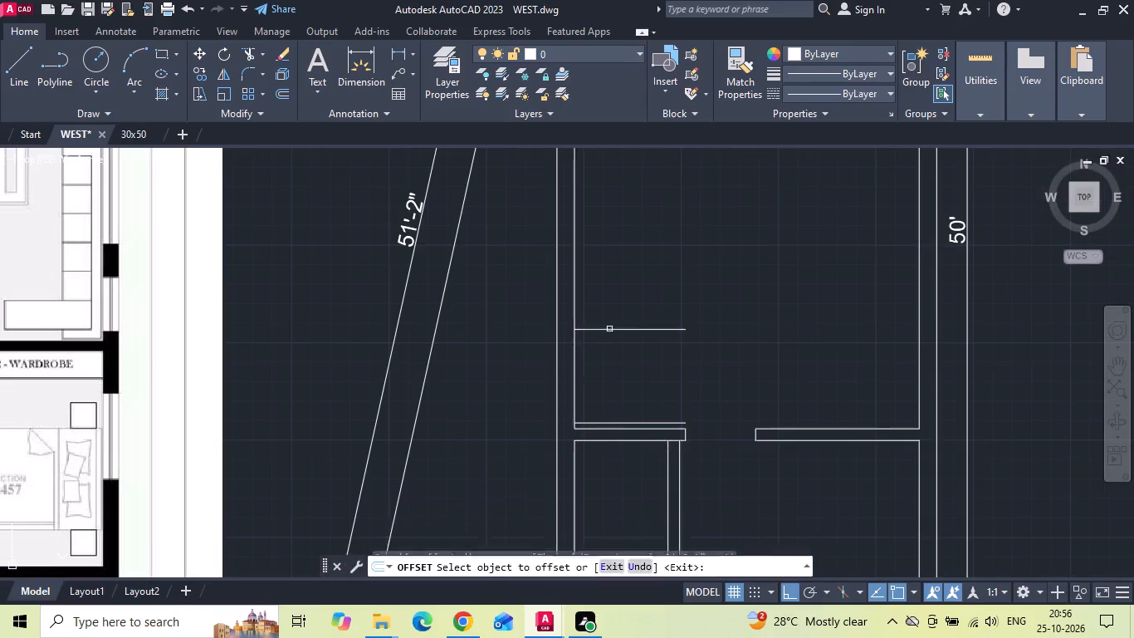
pyautogui.press('Escape')
# Extend both entrance marker lines across the living room's left wall to its outer face.
pyautogui.write('EX')
pyautogui.press('space')
pyautogui.click(589, 423)
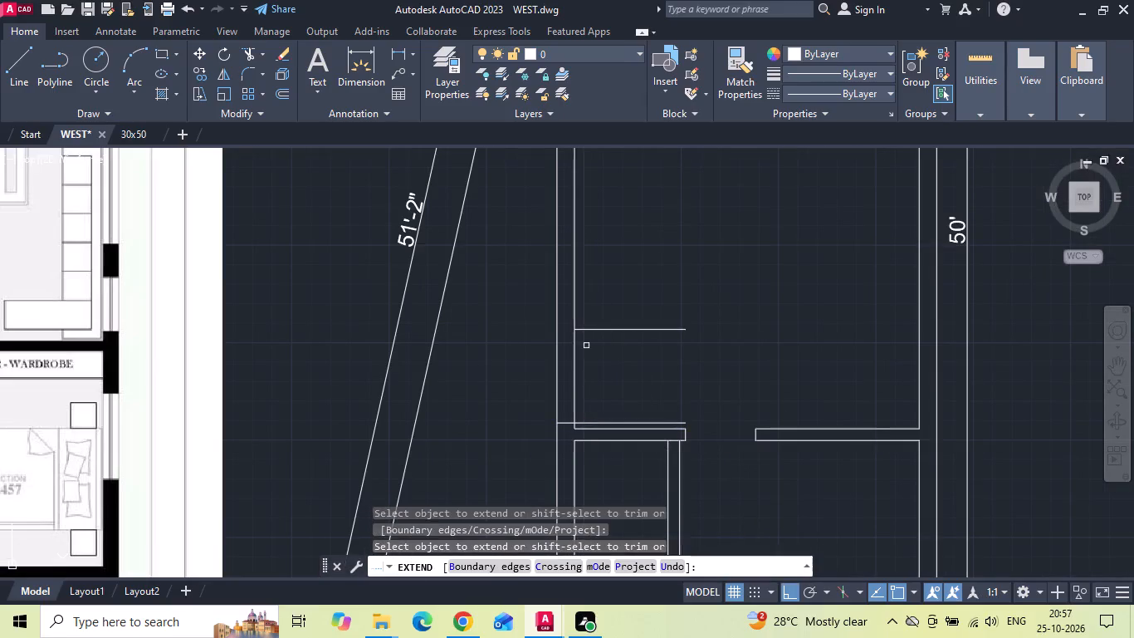
pyautogui.moveTo(586, 343); pyautogui.dragTo(591, 312)
pyautogui.click(591, 308)
pyautogui.press('Escape')
# Trim out the entrance opening in the living room's left wall, the leftover marker lines, and the line across the toilet wall junction.
pyautogui.write('TR')
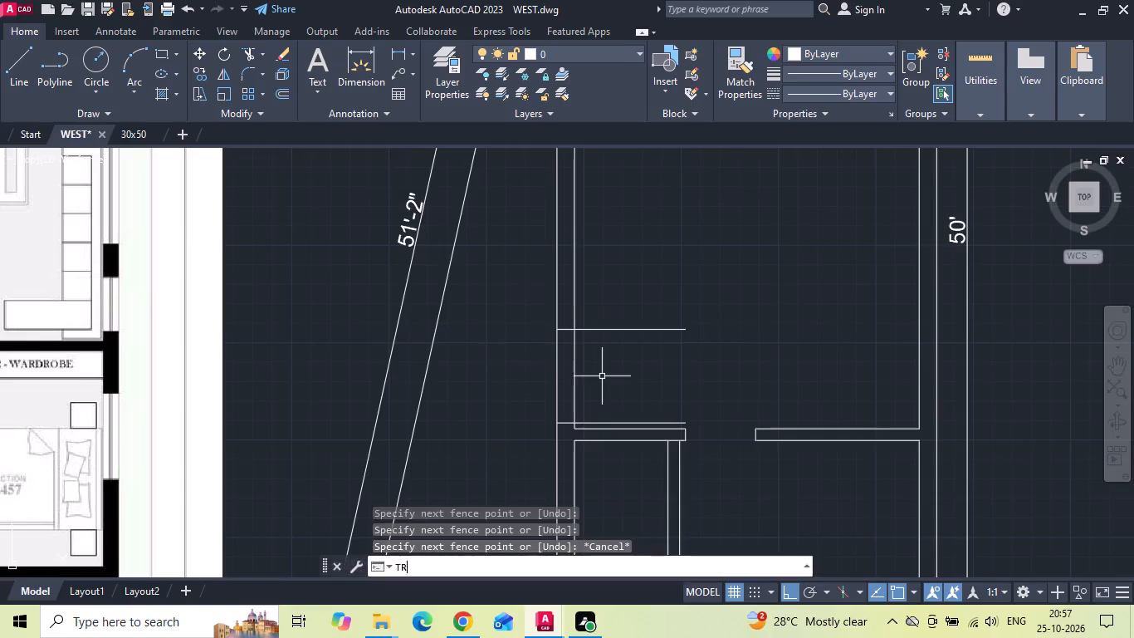
pyautogui.press('space')
pyautogui.moveTo(545, 371); pyautogui.dragTo(644, 326)
pyautogui.click(612, 424)
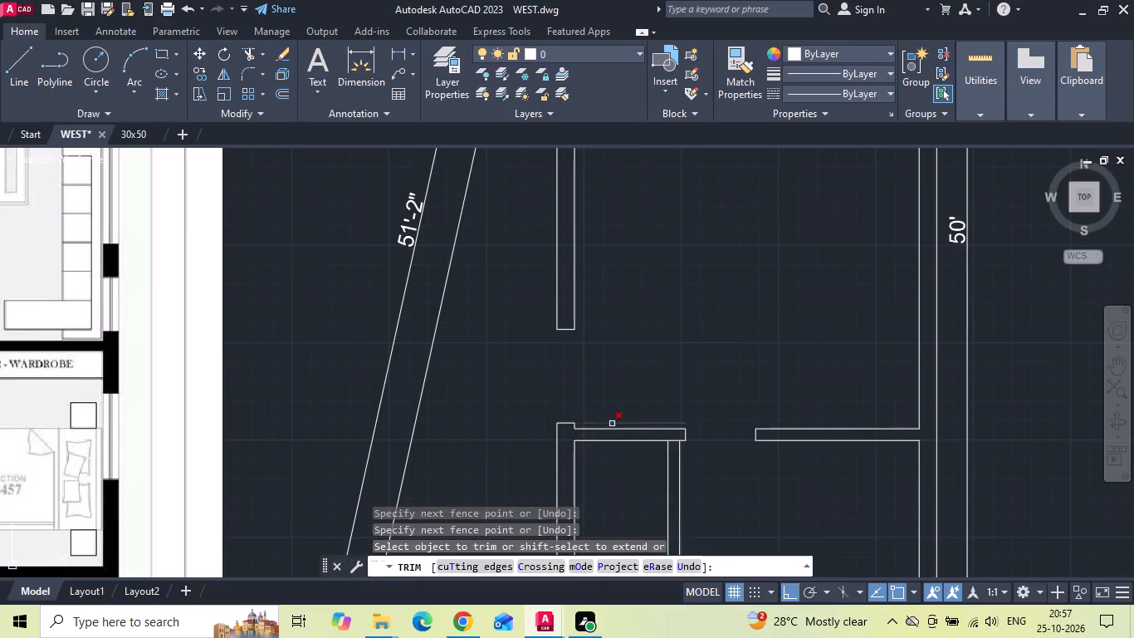
pyautogui.click(674, 440)
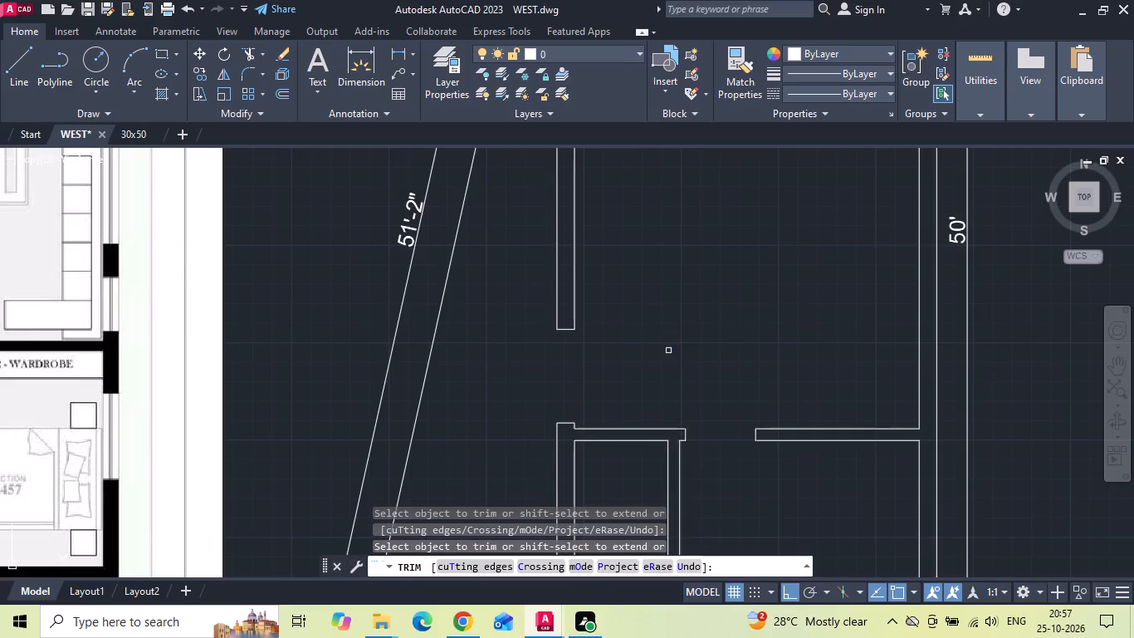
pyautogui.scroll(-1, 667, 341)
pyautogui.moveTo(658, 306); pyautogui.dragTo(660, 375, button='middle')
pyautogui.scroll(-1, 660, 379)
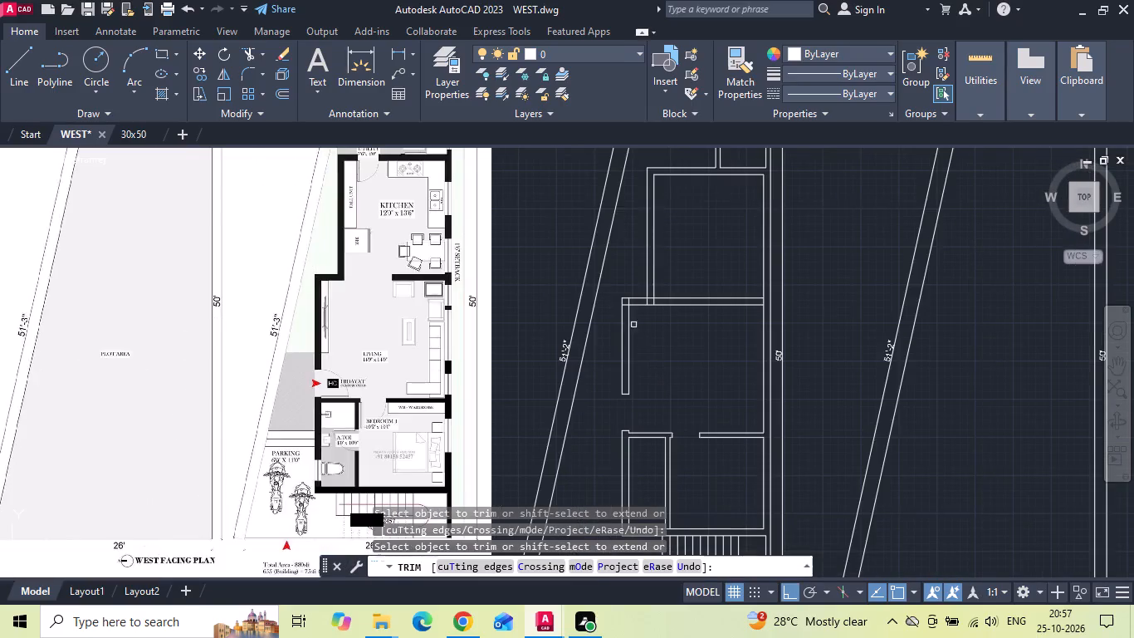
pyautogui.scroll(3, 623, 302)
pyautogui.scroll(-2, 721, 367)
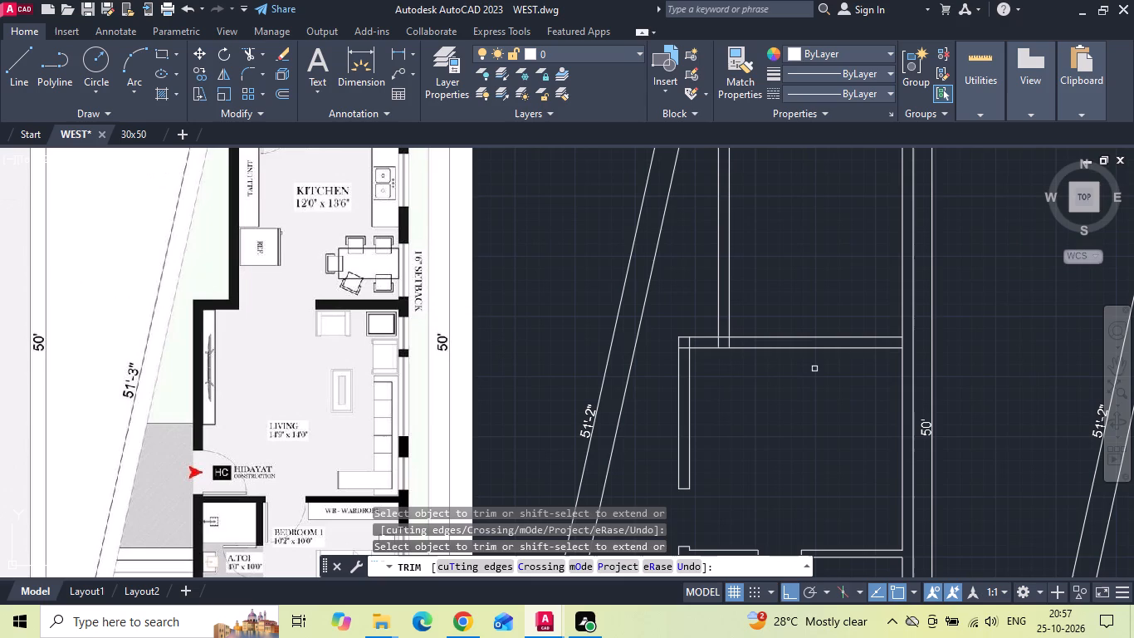
# Trim the overlapping lines where the kitchen's left wall meets the living room's upper wall to open the corner junction.
pyautogui.click(816, 370)
pyautogui.click(795, 386)
pyautogui.scroll(3, 682, 340)
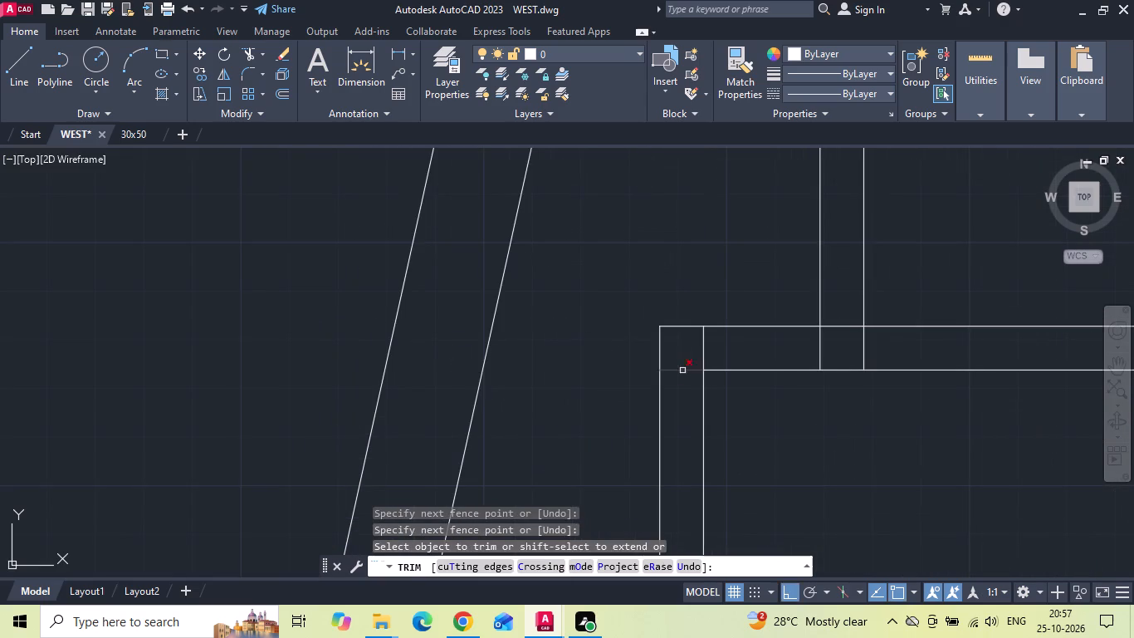
pyautogui.moveTo(678, 383); pyautogui.dragTo(861, 344)
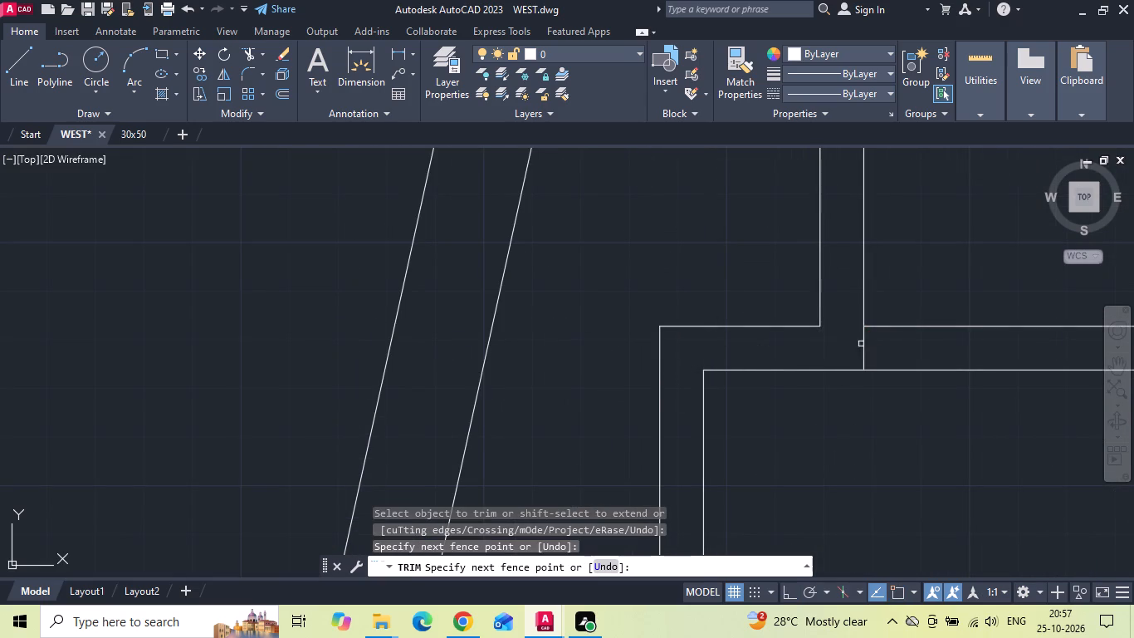
pyautogui.scroll(-3, 625, 412)
pyautogui.press('Escape')
pyautogui.moveTo(711, 436); pyautogui.dragTo(685, 400, button='middle')
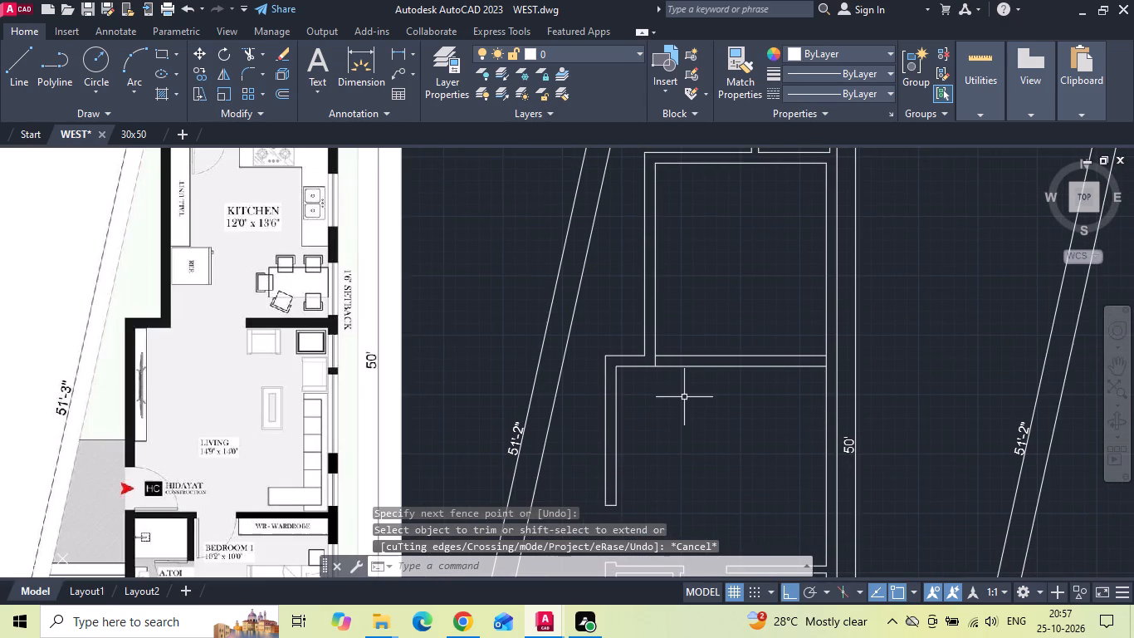
# Measure the length of the wall segment between the bedroom door opening and the right outer wall.
pyautogui.click(394, 50)
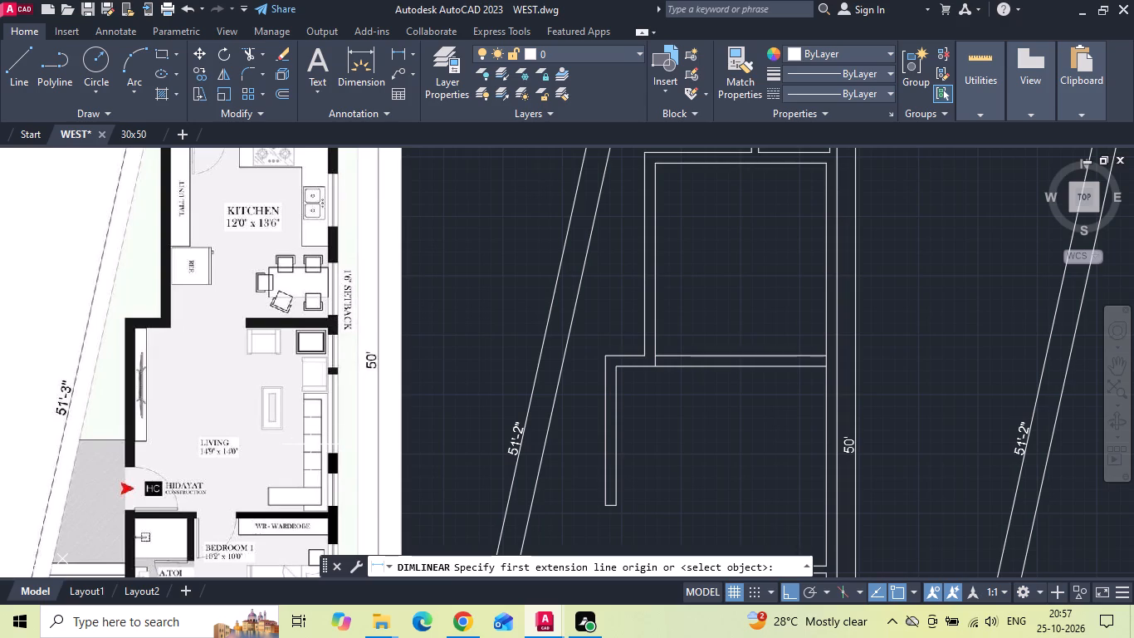
pyautogui.scroll(-1, 586, 243)
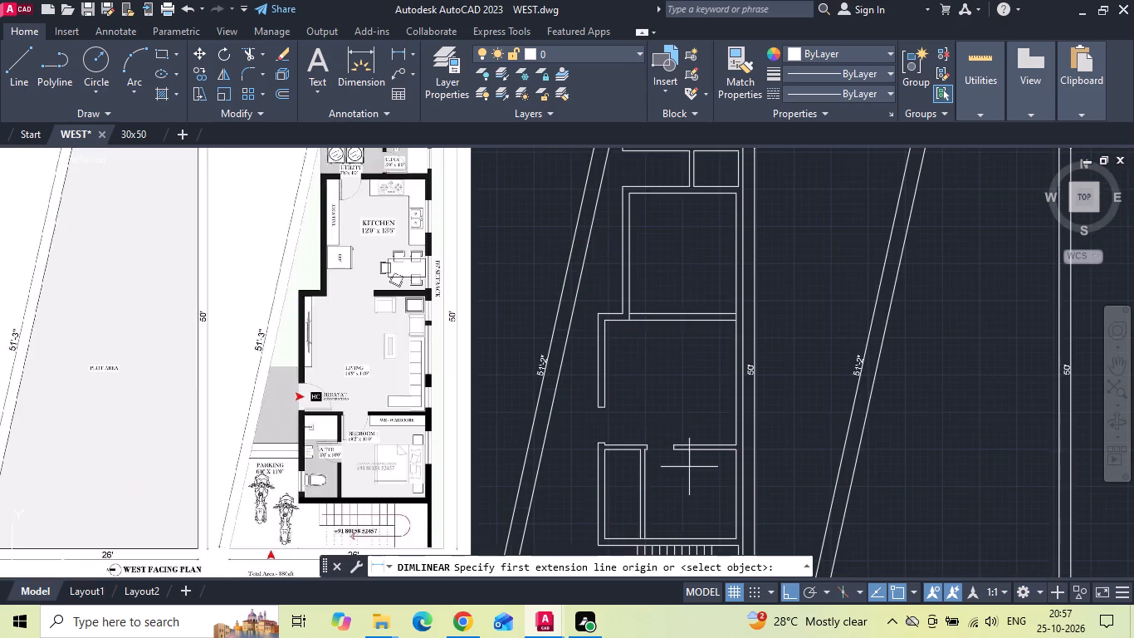
pyautogui.scroll(2, 692, 474)
pyautogui.scroll(1, 640, 397)
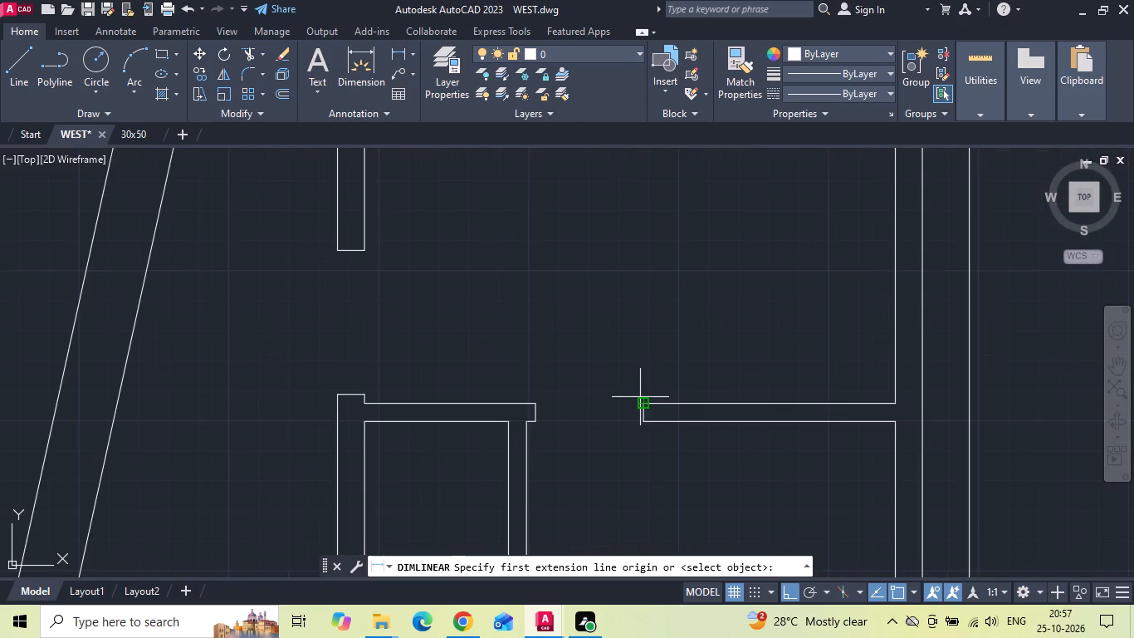
pyautogui.moveTo(642, 404); pyautogui.dragTo(651, 404)
pyautogui.click(892, 403)
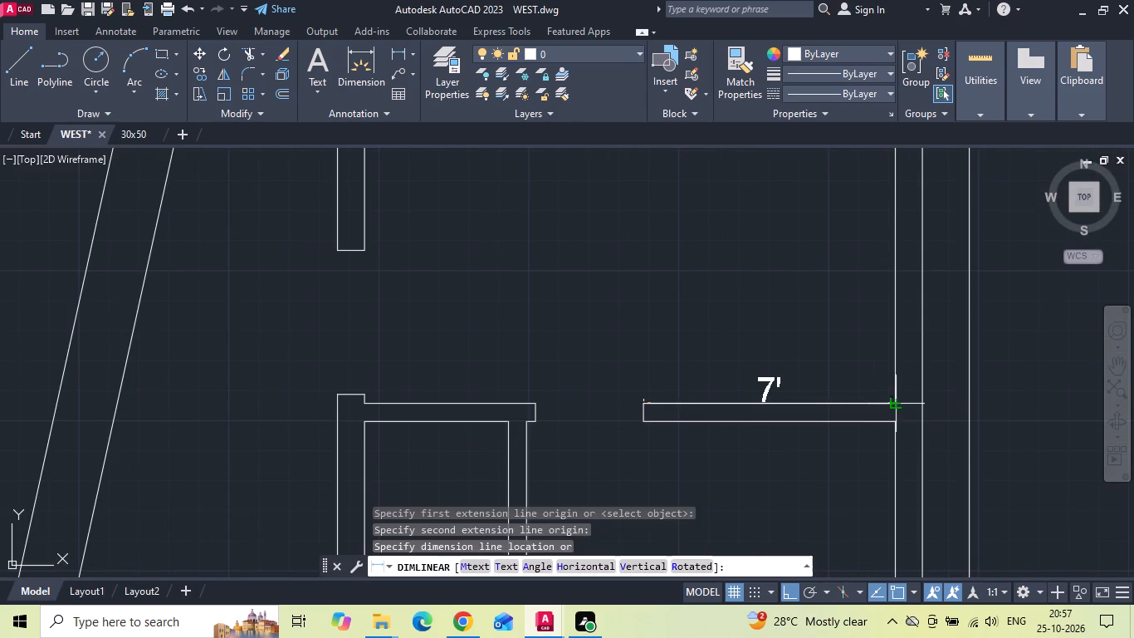
pyautogui.press('Escape')
# Offset the inner line of the right outer wall 5' left into the living room.
pyautogui.press('o')
pyautogui.press('space')
pyautogui.press('5')
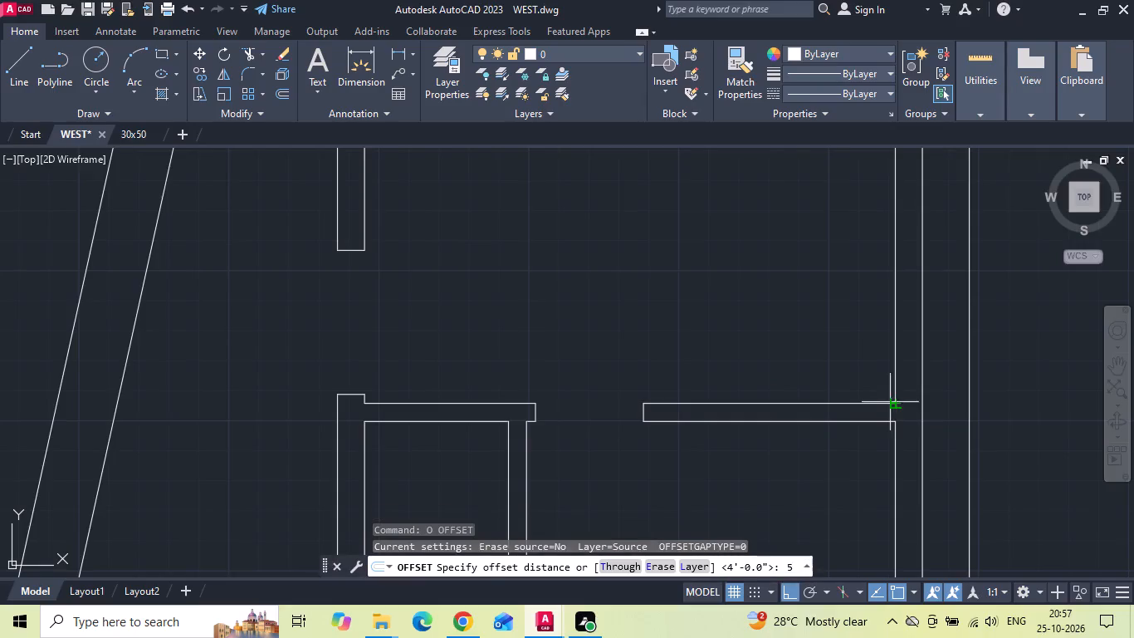
pyautogui.press("'")
pyautogui.press('Return')
pyautogui.scroll(-1, 742, 434)
pyautogui.scroll(-2, 825, 355)
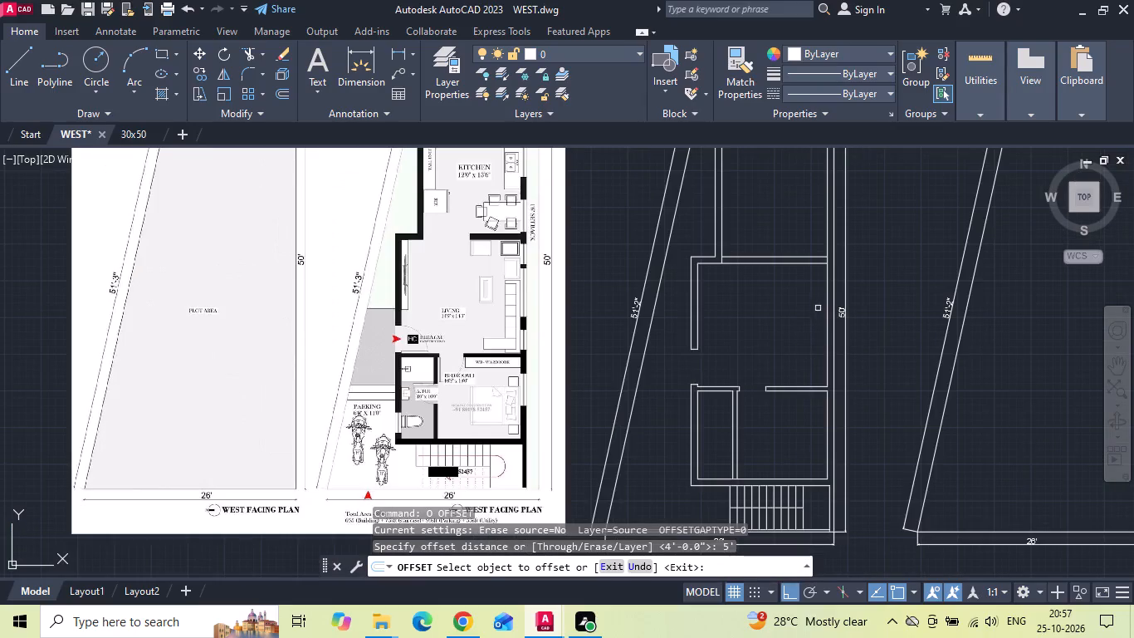
pyautogui.moveTo(826, 291); pyautogui.dragTo(813, 299)
pyautogui.click(782, 317)
pyautogui.press('Escape')
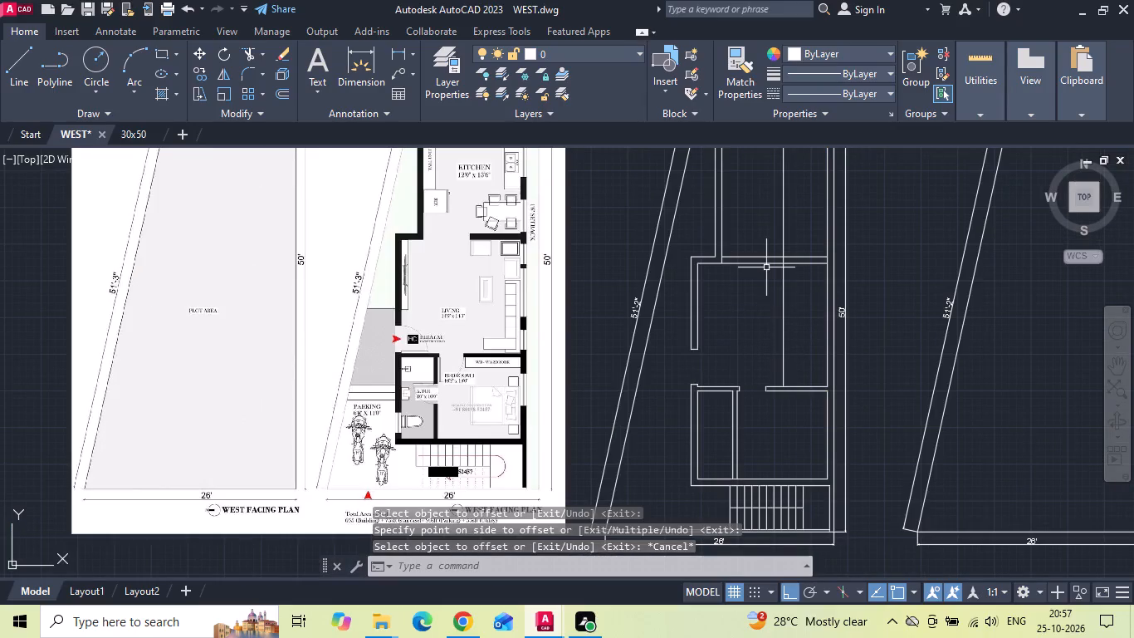
# Move the new vertical offset line in the living room 12" further left.
pyautogui.moveTo(789, 311); pyautogui.dragTo(780, 319)
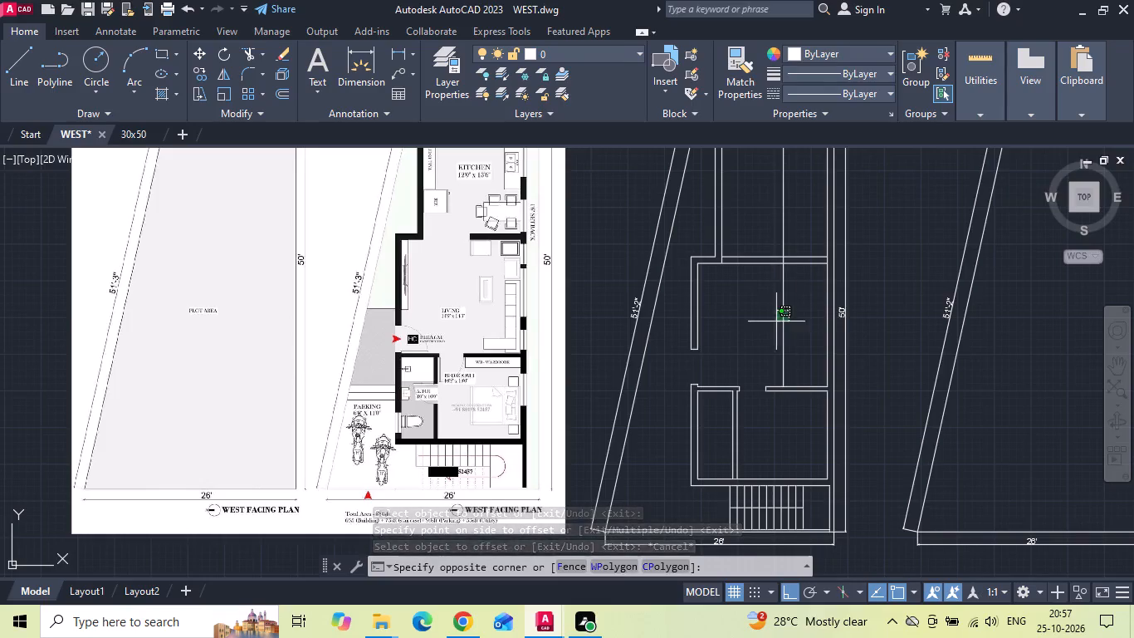
pyautogui.click(769, 326)
pyautogui.rightClick(766, 326)
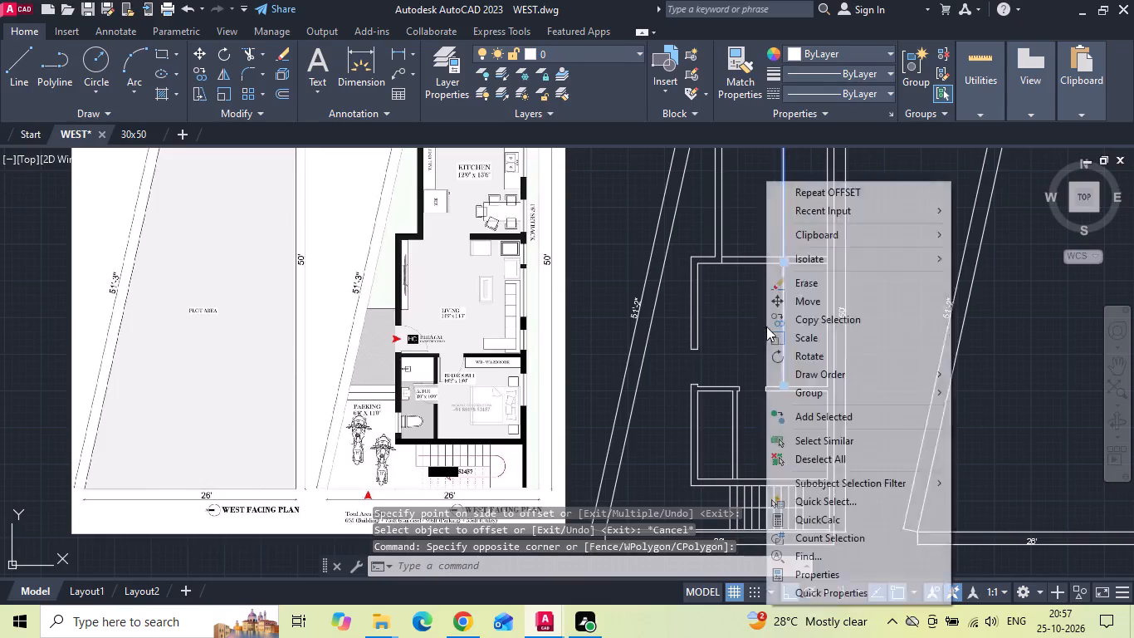
pyautogui.click(794, 307)
pyautogui.moveTo(767, 323); pyautogui.dragTo(750, 325)
pyautogui.write('12')
pyautogui.press('space')
# Trim the kitchen–living wall left of the marker line, the leftover marker pieces, and the line across its right wall junction.
pyautogui.write('TR')
pyautogui.press('space')
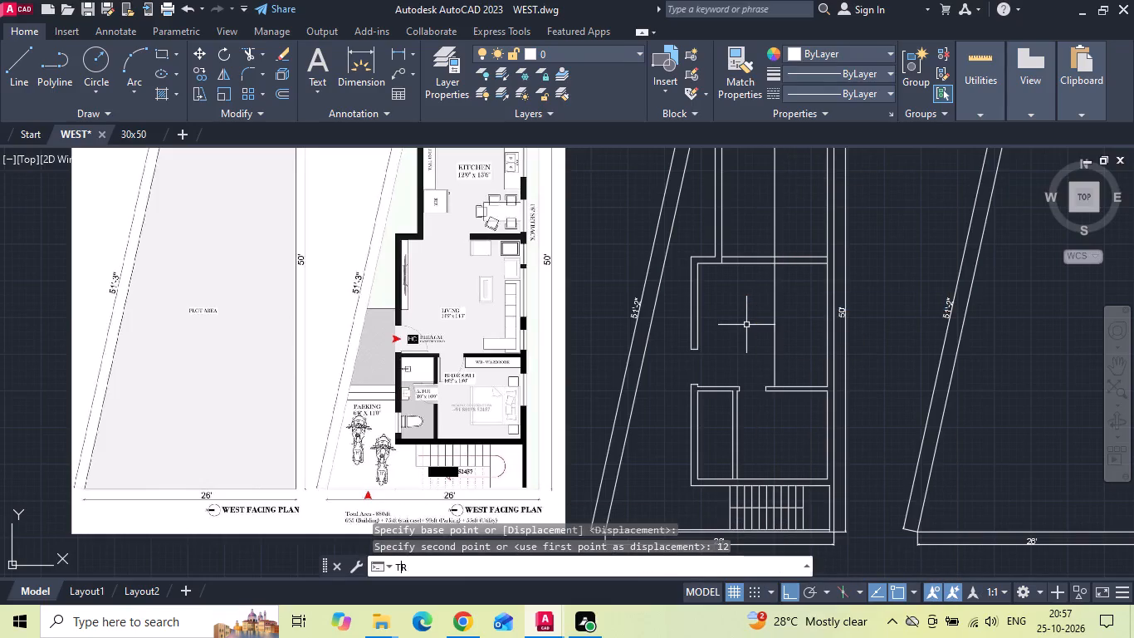
pyautogui.press('space')
pyautogui.moveTo(746, 292); pyautogui.dragTo(745, 230)
pyautogui.moveTo(748, 225); pyautogui.dragTo(782, 226)
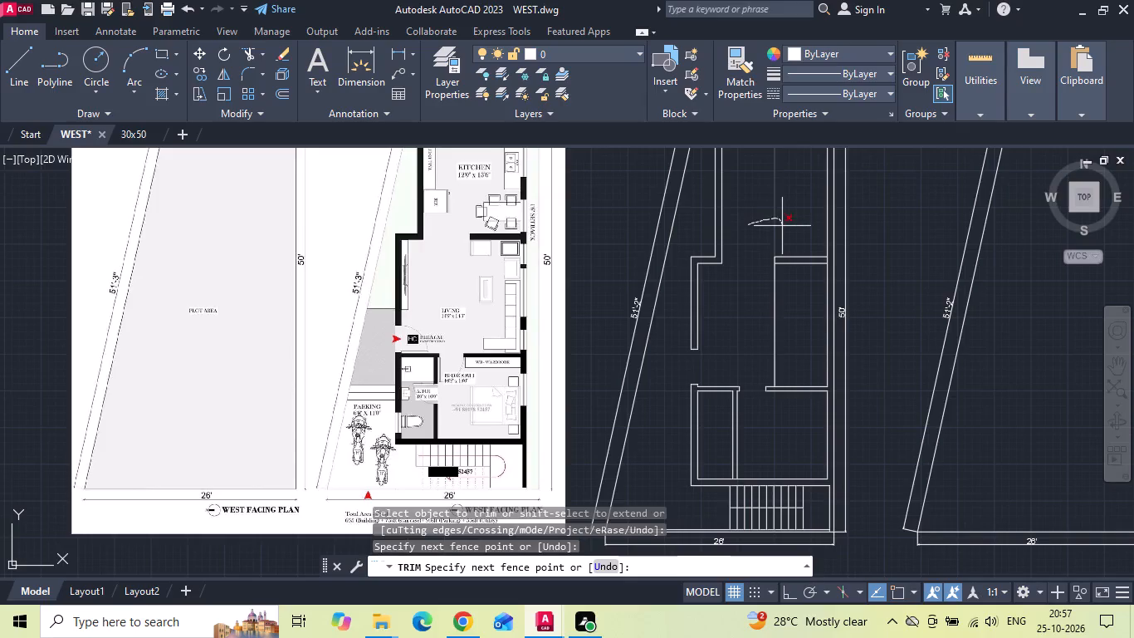
pyautogui.moveTo(782, 226); pyautogui.dragTo(800, 336)
pyautogui.scroll(2, 814, 254)
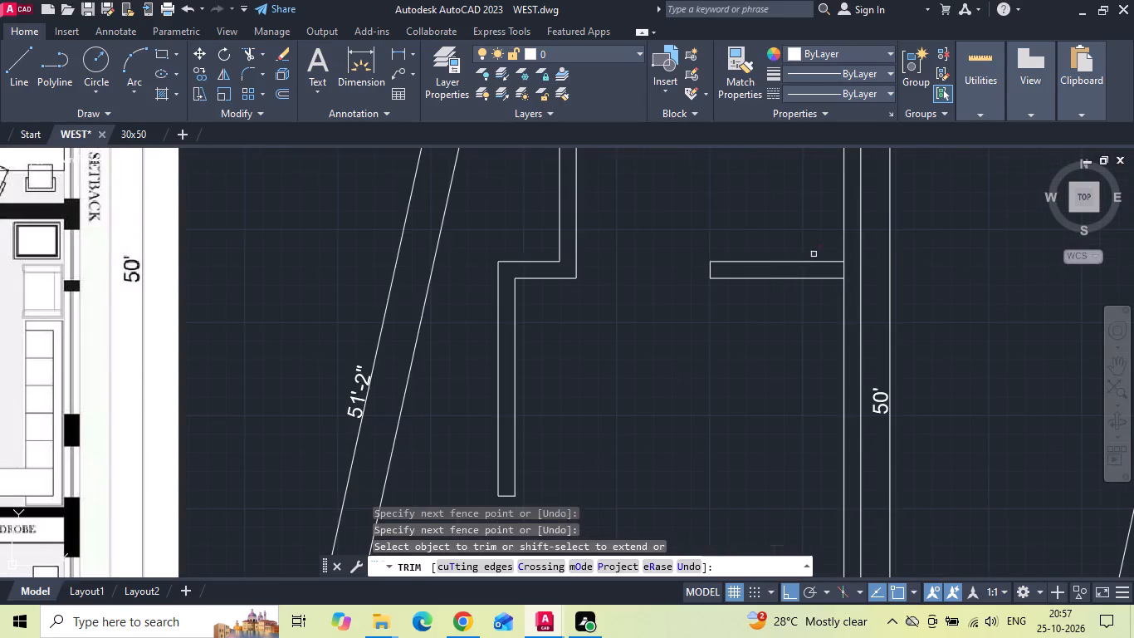
pyautogui.click(843, 272)
pyautogui.scroll(-2, 694, 326)
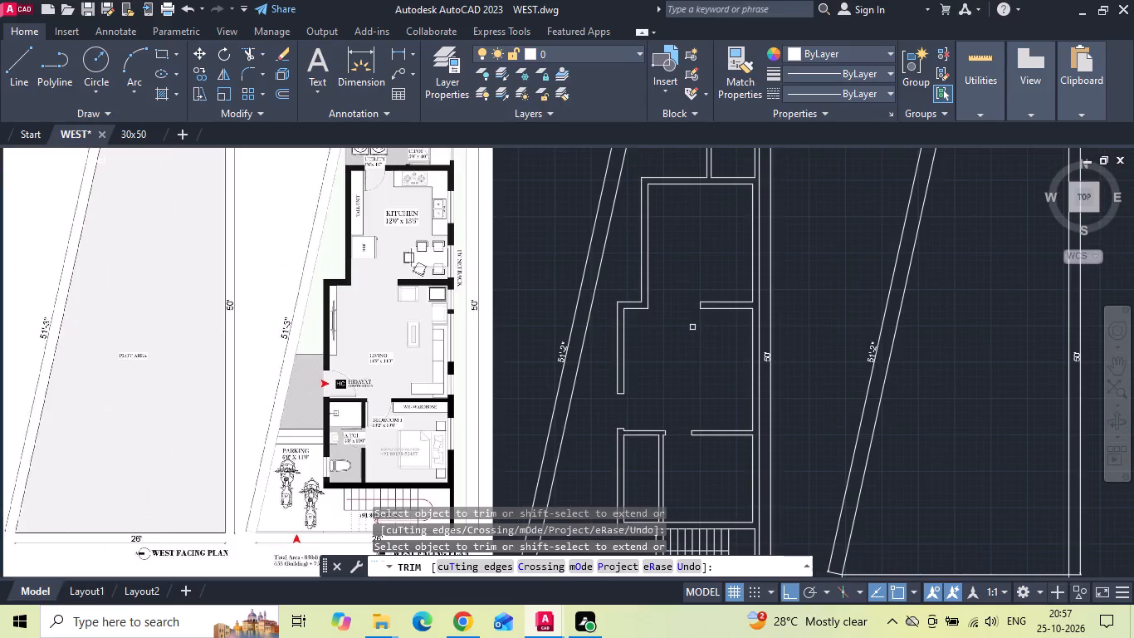
pyautogui.scroll(-1, 690, 329)
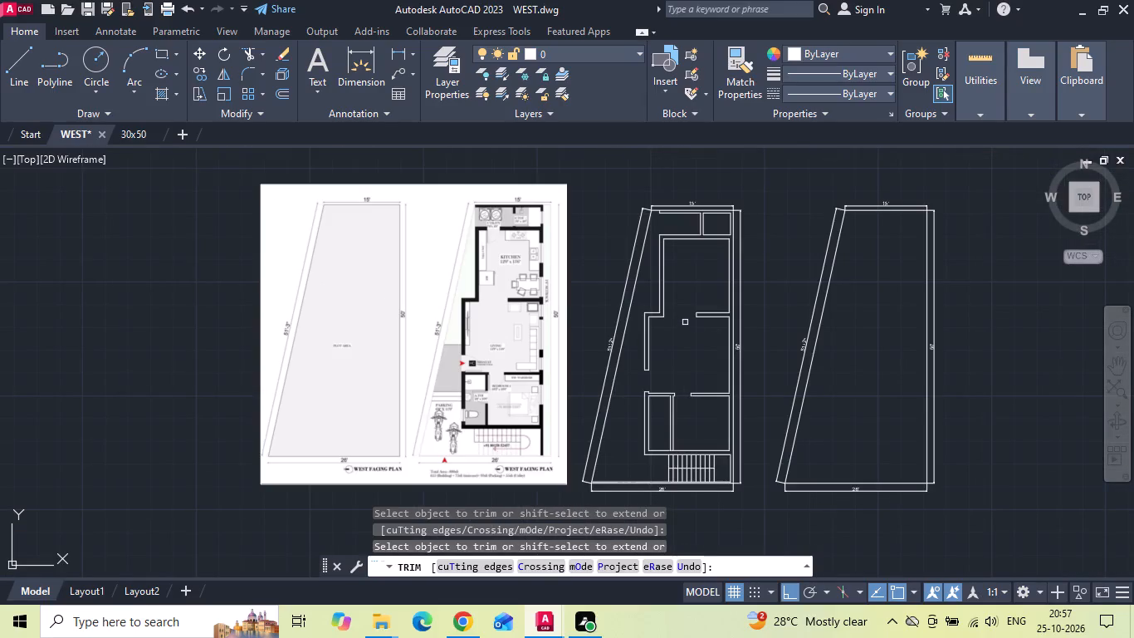
pyautogui.press('Escape')
# Offset the bottom wall line of the common toilet 3" upward into the toilet.
pyautogui.write('O 3')
pyautogui.press('Return')
pyautogui.scroll(3, 704, 201)
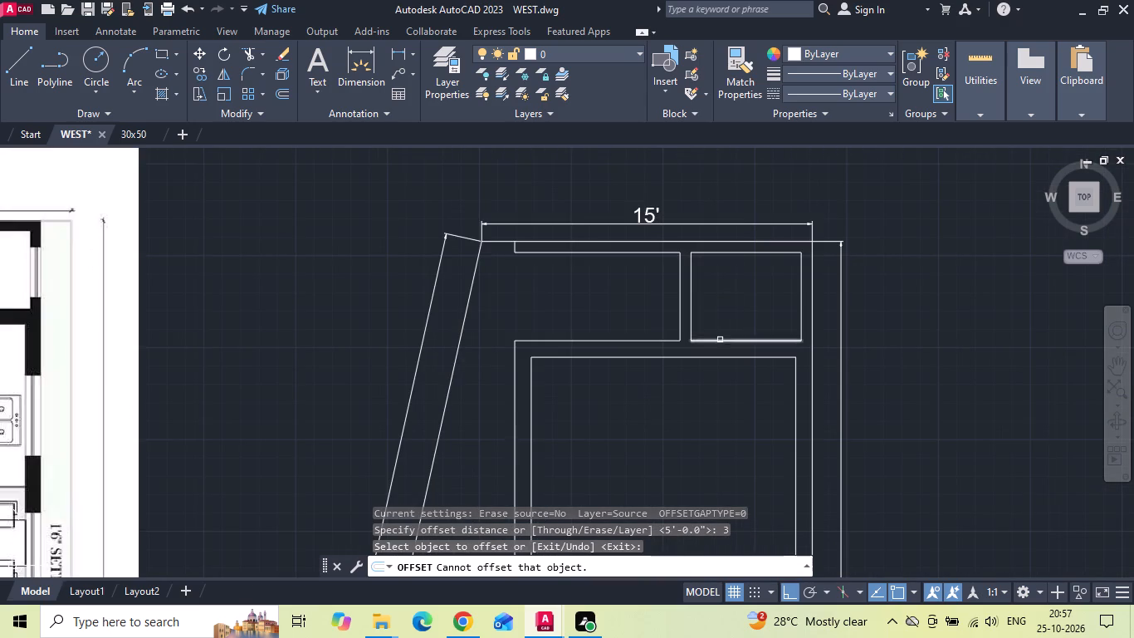
pyautogui.moveTo(719, 341); pyautogui.dragTo(718, 331)
pyautogui.click(719, 303)
pyautogui.press('Escape')
# Offset the new 3" line 2'6" further up in the common toilet to mark the door width.
pyautogui.press('o')
pyautogui.press('space')
pyautogui.write("2'")
pyautogui.press('6')
pyautogui.press('space')
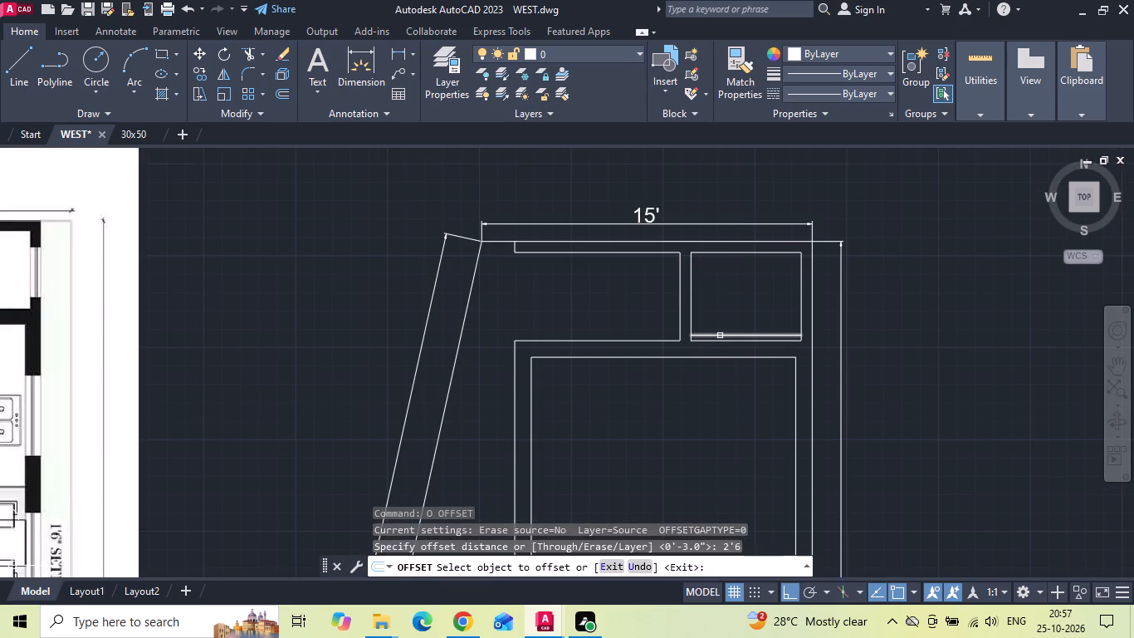
pyautogui.moveTo(720, 336); pyautogui.dragTo(716, 319)
pyautogui.click(714, 288)
pyautogui.press('Escape')
# Extend both door marker lines across the common toilet's left wall to its outer face.
pyautogui.write('EX')
pyautogui.press('space')
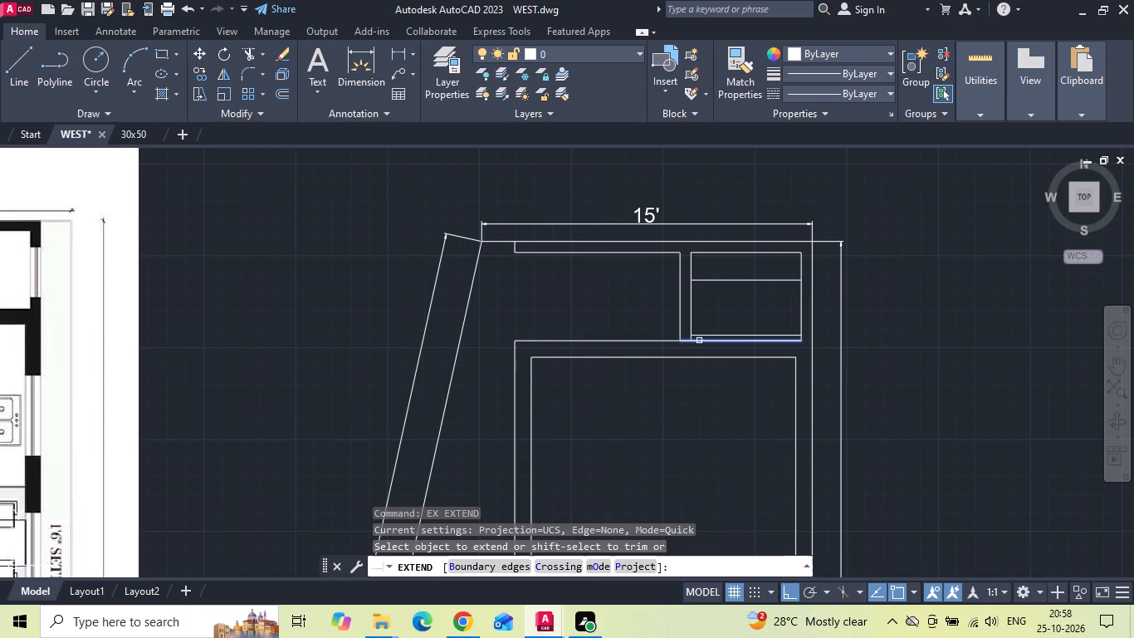
pyautogui.moveTo(701, 336); pyautogui.dragTo(701, 326)
pyautogui.click(701, 277)
pyautogui.click(701, 288)
pyautogui.press('Escape')
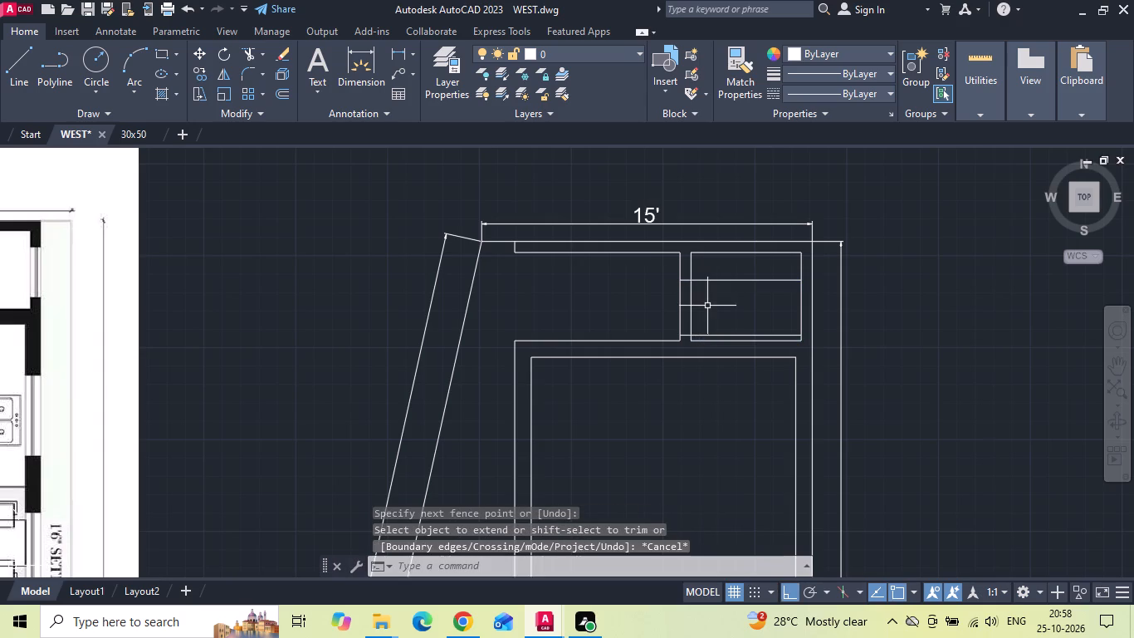
# Trim out the door opening in the common toilet's left wall and the leftover marker lines inside the toilet.
pyautogui.write('TR')
pyautogui.press('space')
pyautogui.moveTo(708, 310); pyautogui.dragTo(646, 312)
pyautogui.click(707, 282)
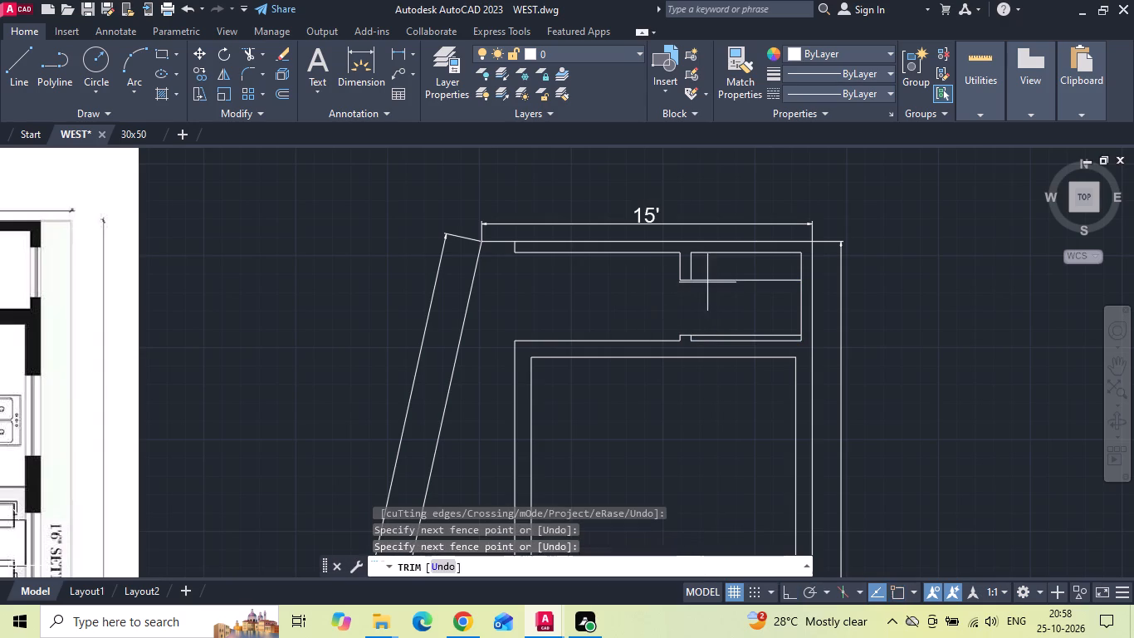
pyautogui.click(708, 274)
pyautogui.click(716, 335)
pyautogui.scroll(-2, 743, 308)
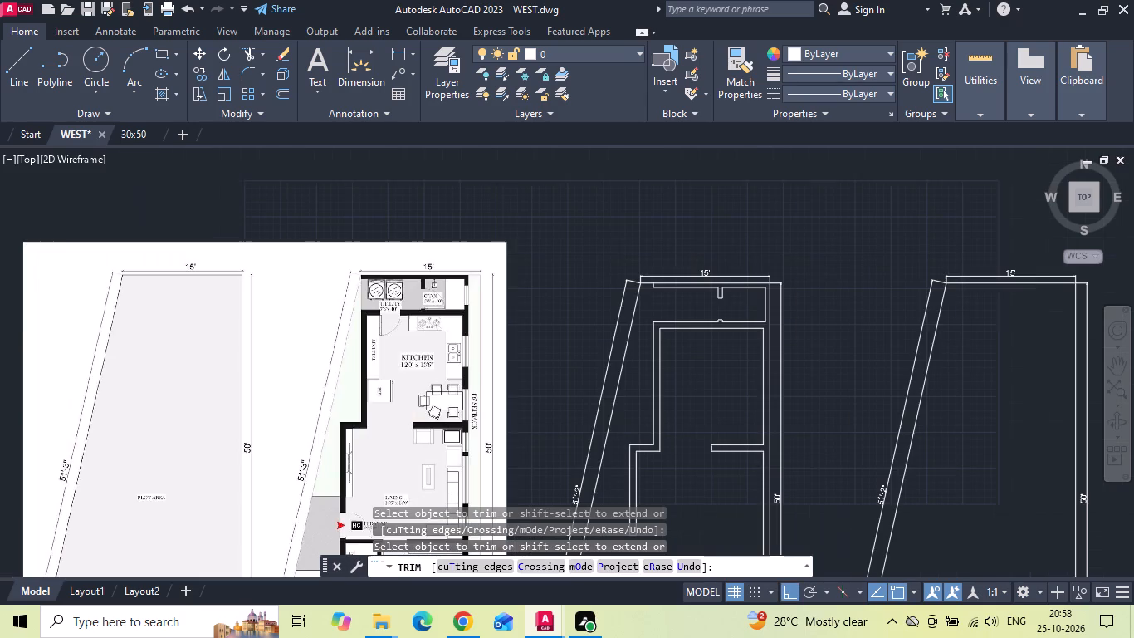
pyautogui.press('Escape')
# Offset the inner line of the kitchen's left wall 2' right into the kitchen.
pyautogui.scroll(2, 662, 354)
pyautogui.moveTo(661, 354); pyautogui.dragTo(672, 356, button='middle')
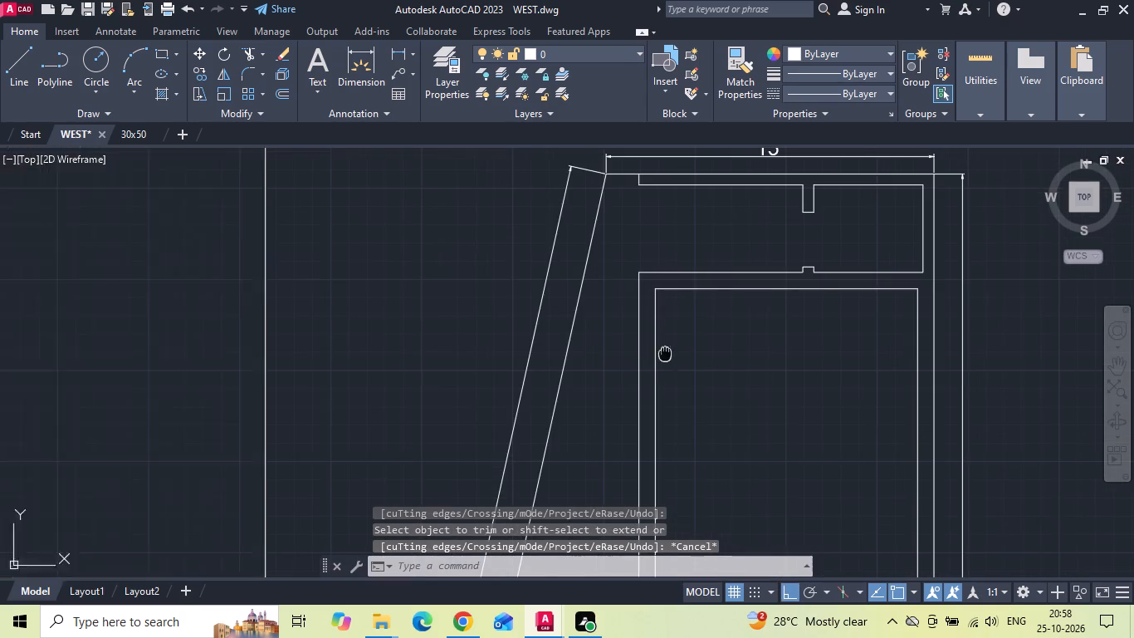
pyautogui.moveTo(672, 356); pyautogui.dragTo(731, 363, button='middle')
pyautogui.scroll(-1, 731, 363)
pyautogui.write('O')
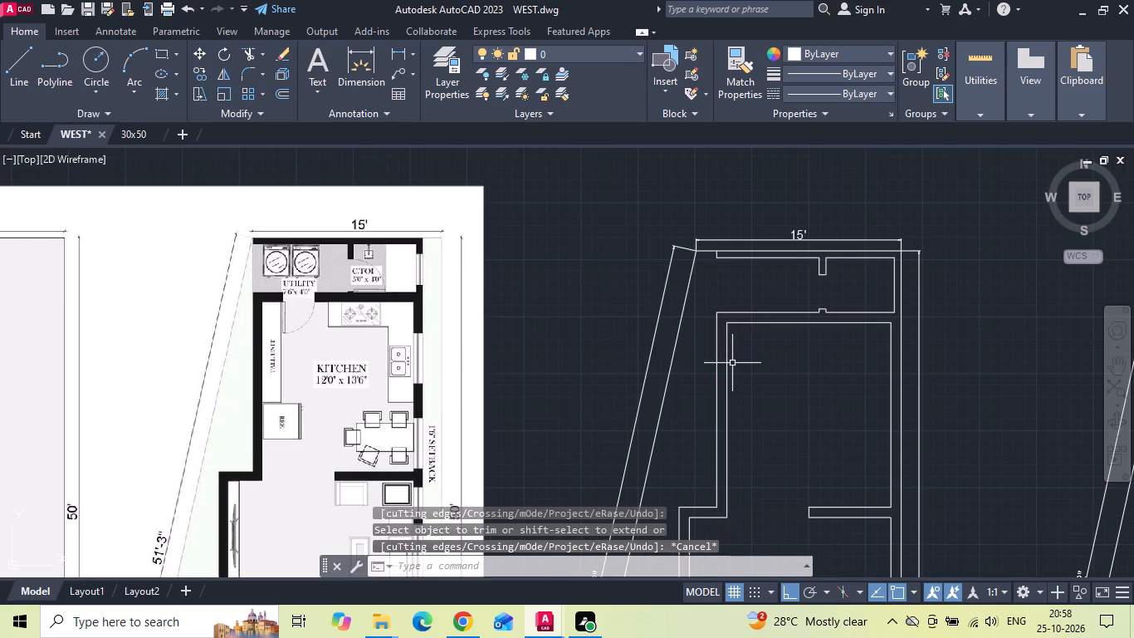
pyautogui.press('space')
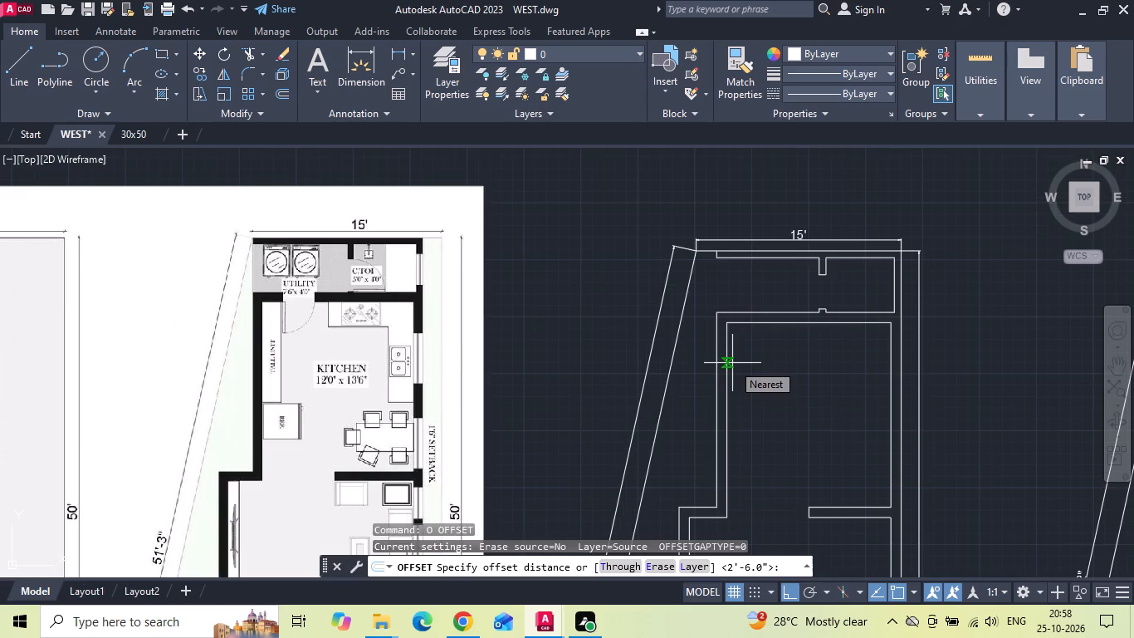
pyautogui.write("2'")
pyautogui.press('Return')
pyautogui.moveTo(726, 368); pyautogui.dragTo(743, 356)
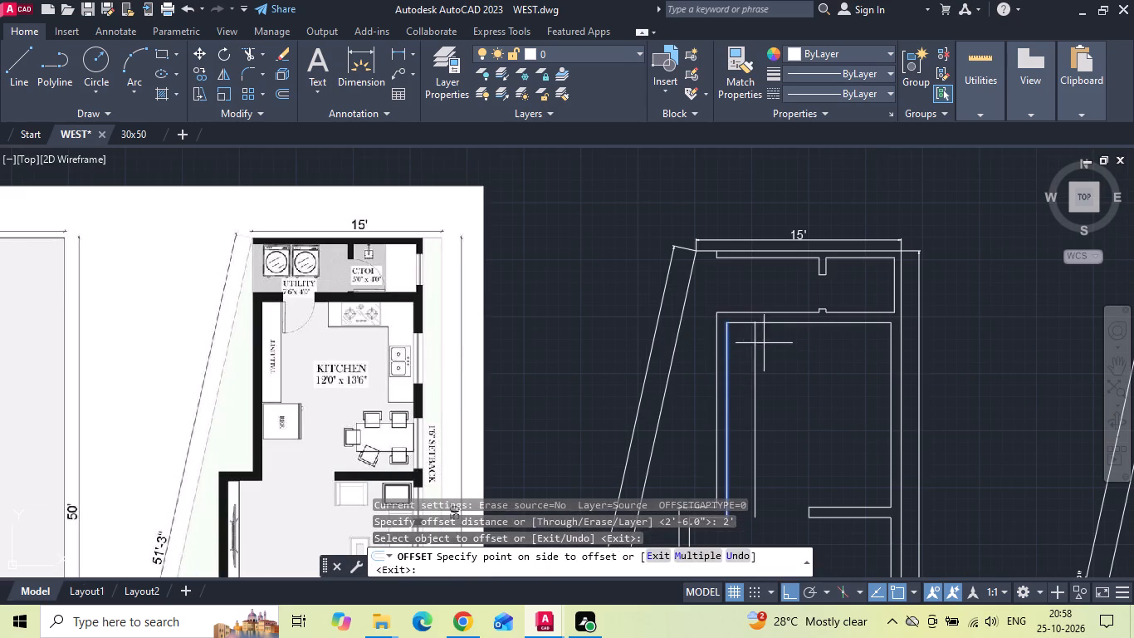
pyautogui.click(775, 339)
pyautogui.press('Escape')
# Offset the new 2' line 2'6" further right in the kitchen to mark the utility door width.
pyautogui.write('O')
pyautogui.press('space')
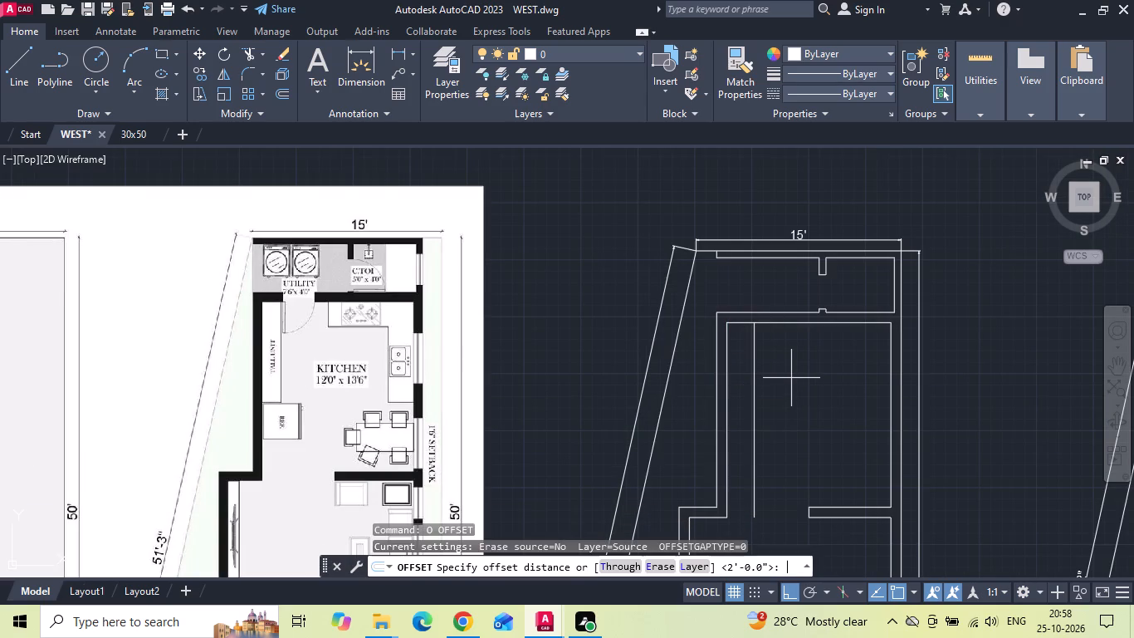
pyautogui.press('2')
pyautogui.press("'")
pyautogui.write('6')
pyautogui.press('space')
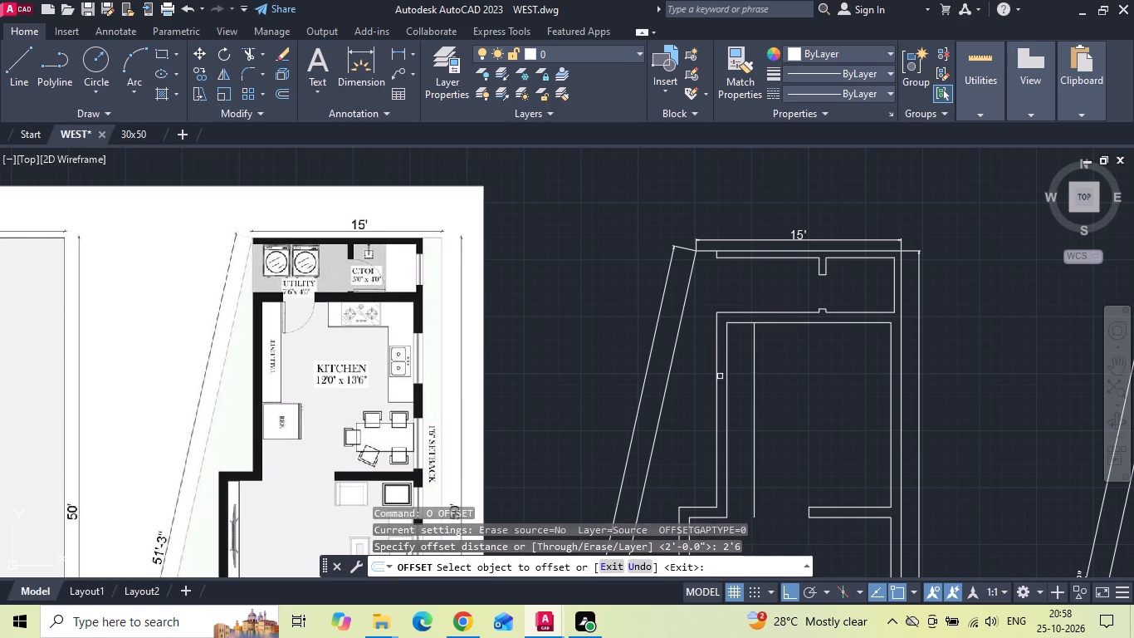
pyautogui.moveTo(753, 355); pyautogui.dragTo(764, 348)
pyautogui.click(791, 328)
pyautogui.press('Escape')
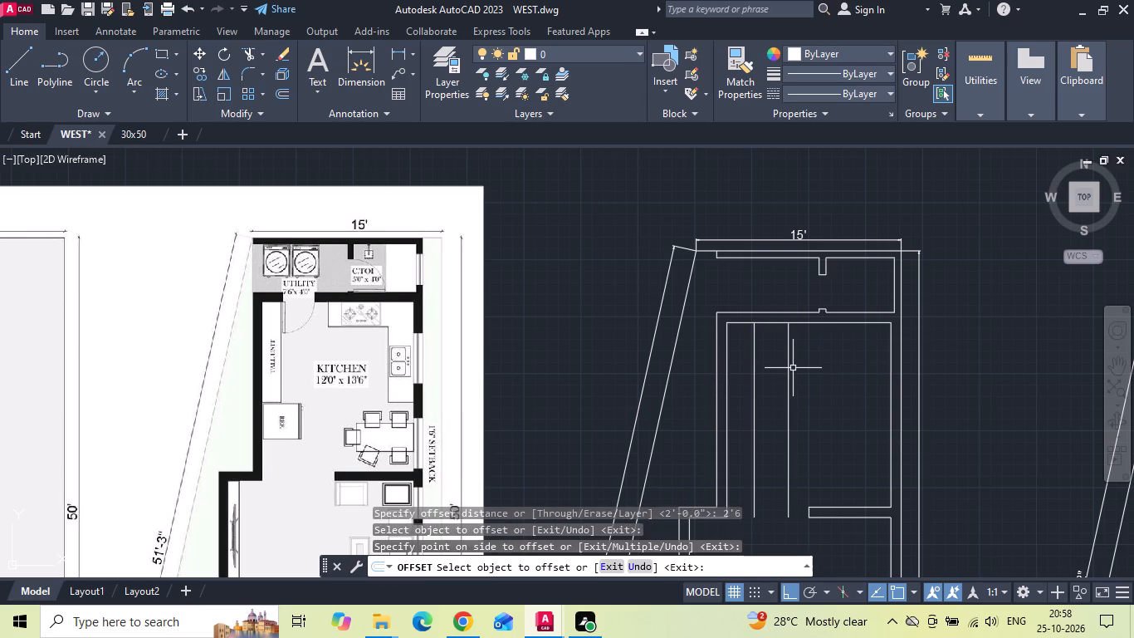
# Extend both utility door marker lines up across the kitchen's top wall.
pyautogui.write('EX')
pyautogui.press('space')
pyautogui.moveTo(747, 348); pyautogui.dragTo(789, 352)
pyautogui.press('Escape')
# Offset the inner lines of the kitchen's top and right walls 2' into the kitchen for the counter.
pyautogui.write('O')
pyautogui.press('space')
pyautogui.press('2')
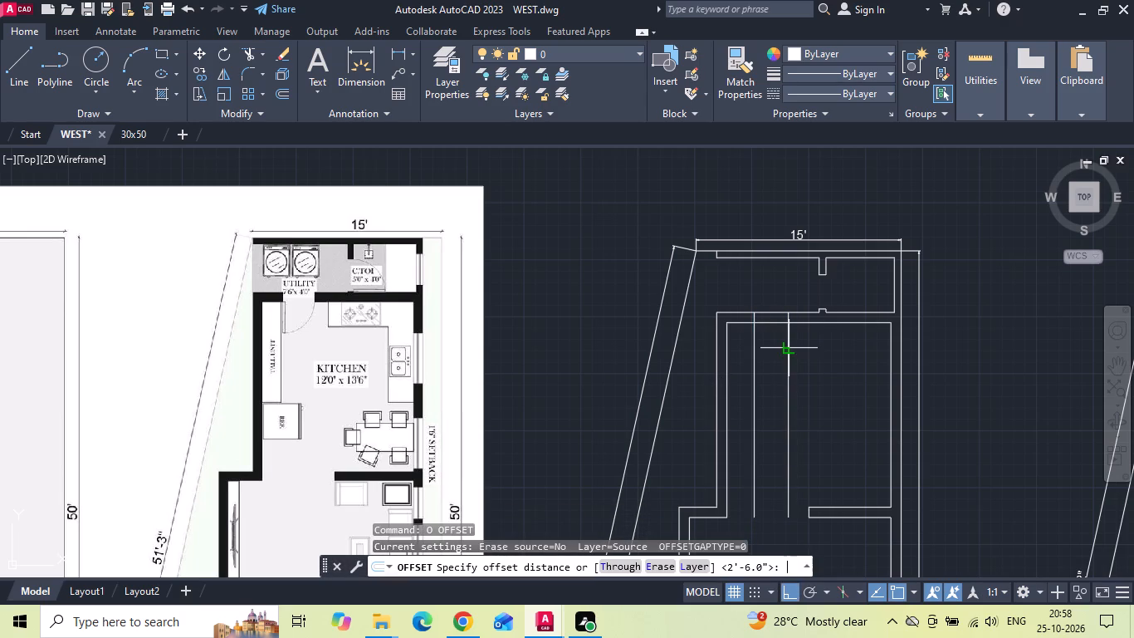
pyautogui.press("'")
pyautogui.press('Return')
pyautogui.click(825, 325)
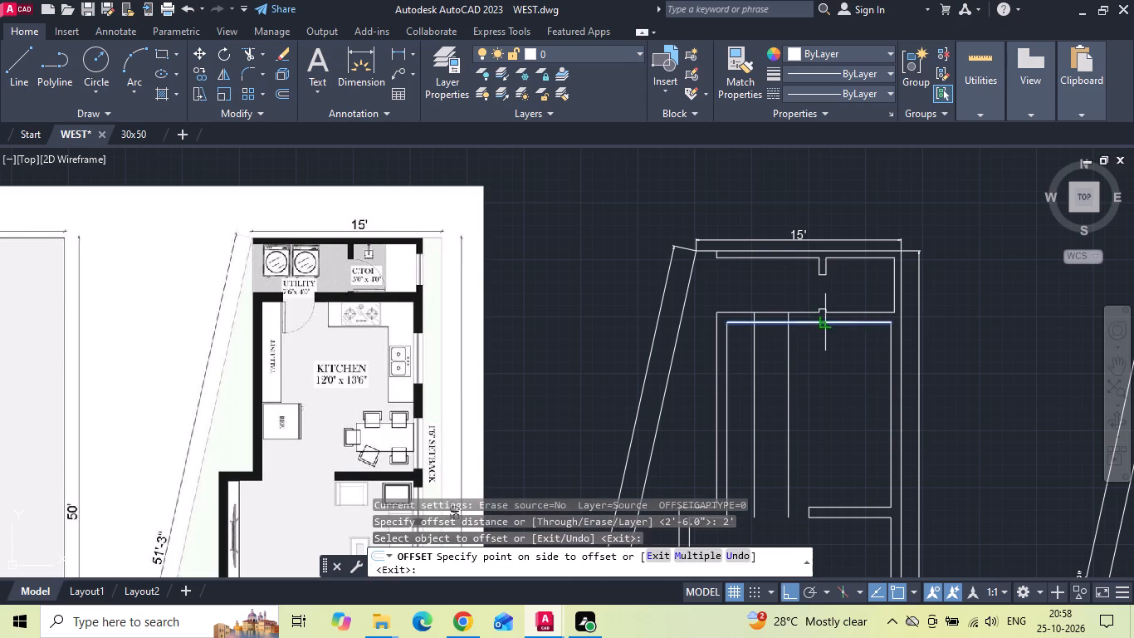
pyautogui.click(827, 385)
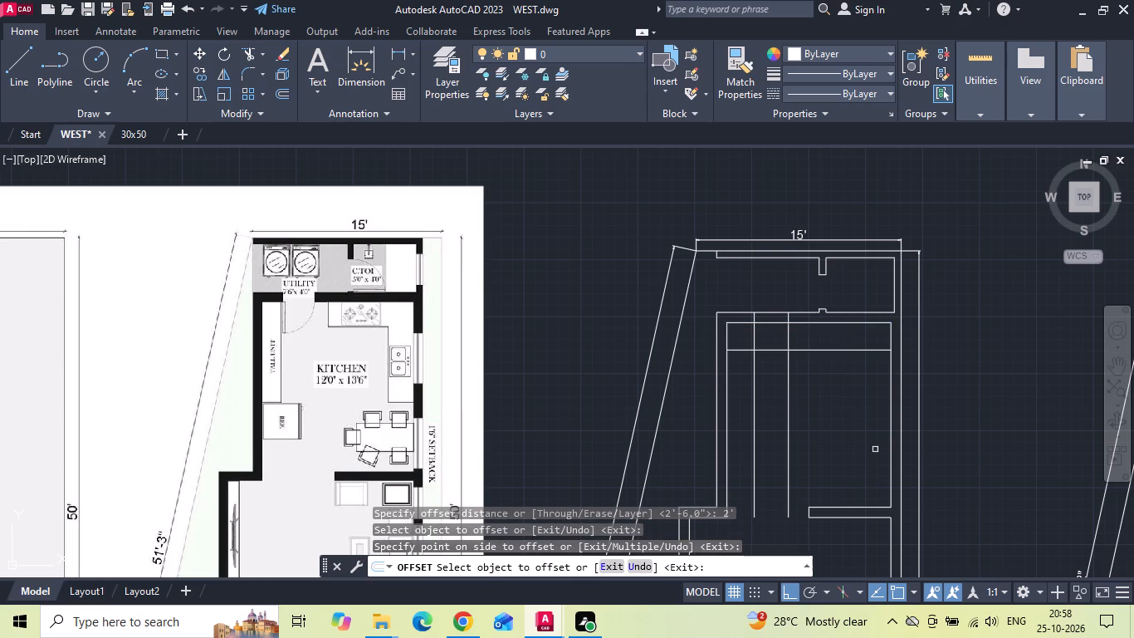
pyautogui.click(890, 410)
pyautogui.click(864, 410)
pyautogui.press('Escape')
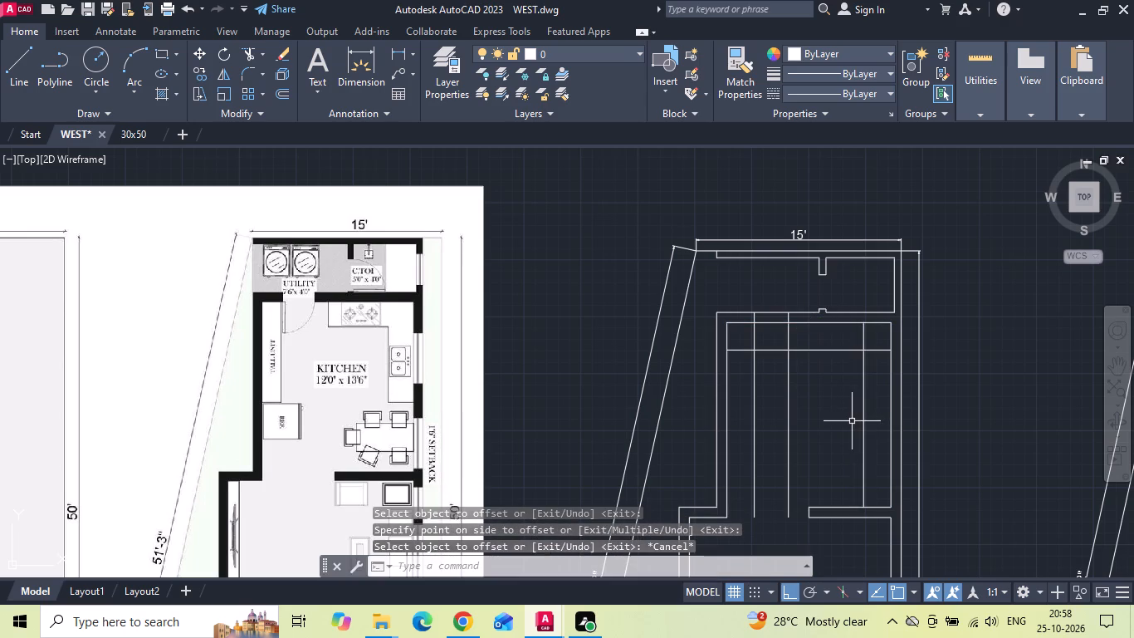
# Trim the kitchen's top wall and counter line between the utility door markers, and cut the marker lines below the counter line.
pyautogui.press('t')
pyautogui.press('r')
pyautogui.press('space')
pyautogui.moveTo(768, 289); pyautogui.dragTo(770, 386)
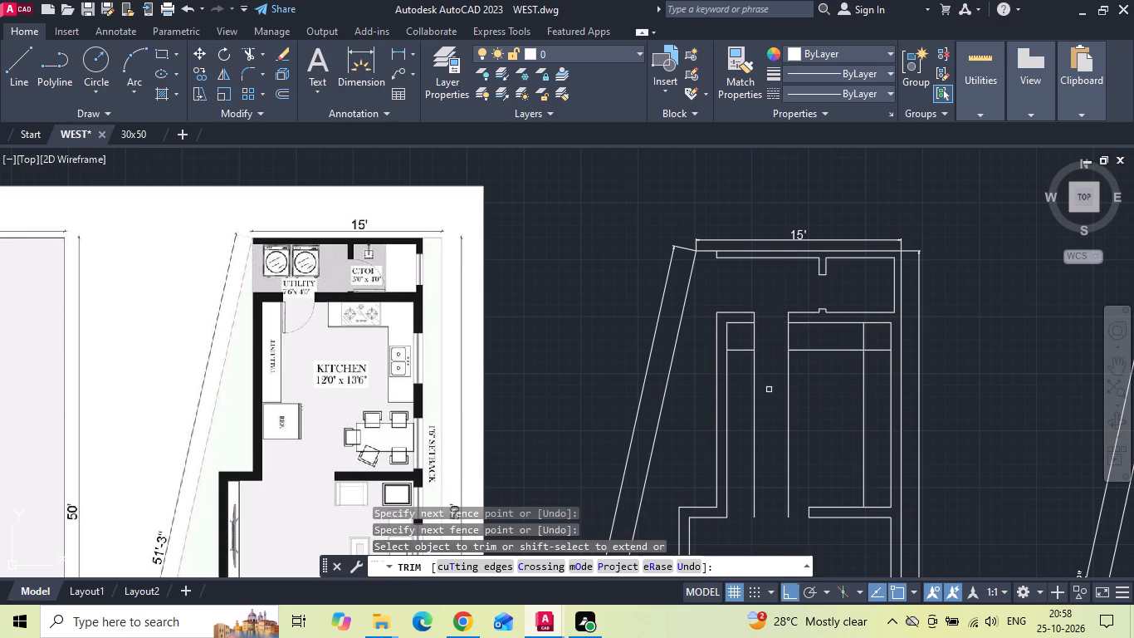
pyautogui.moveTo(748, 411); pyautogui.dragTo(794, 434)
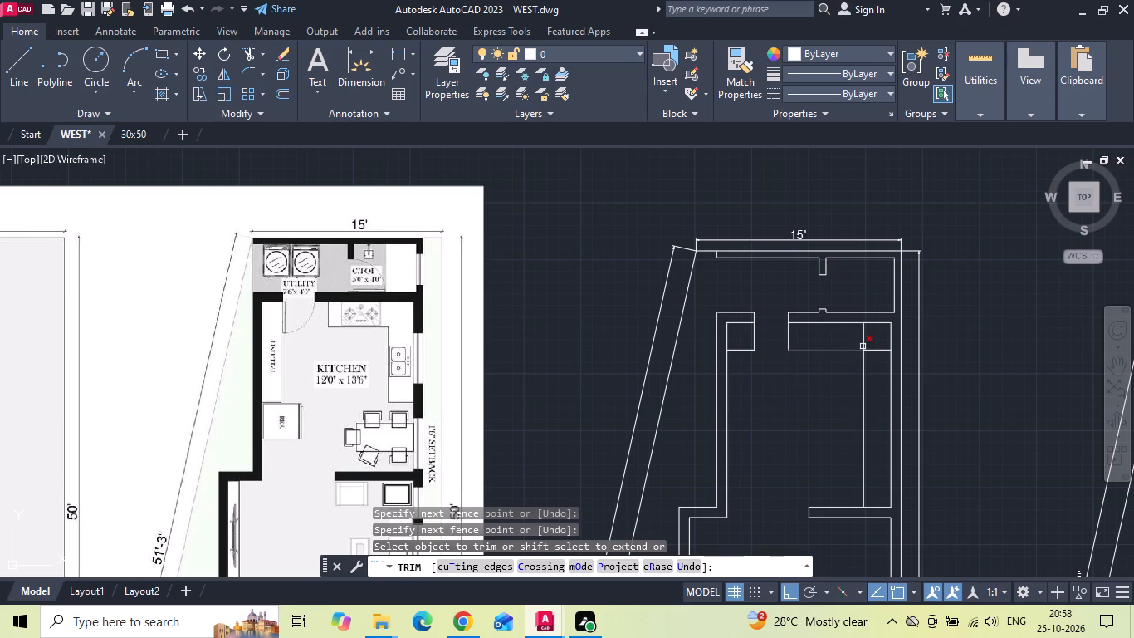
# Trim the overlapping ends of the two counter lines at the kitchen's upper-right corner to form an L-shaped counter edge.
pyautogui.click(863, 343)
pyautogui.click(874, 351)
pyautogui.scroll(1, 763, 322)
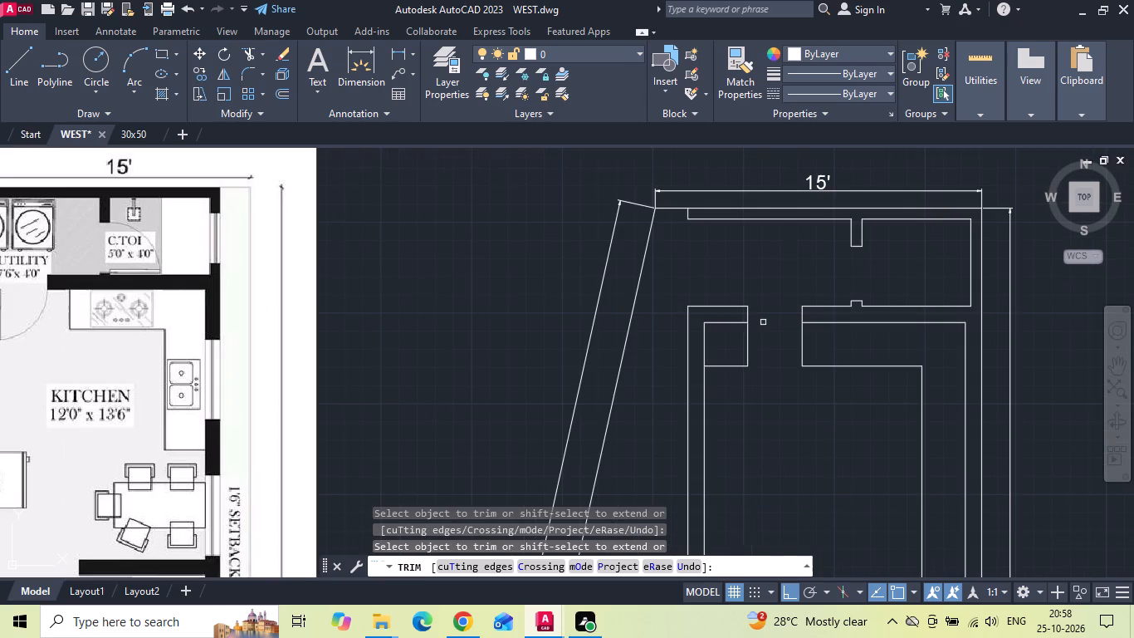
pyautogui.press('Escape')
# Copy the utility door's right jamb line 12" to the right to mark the counter's end.
pyautogui.moveTo(810, 348); pyautogui.dragTo(799, 349)
pyautogui.click(795, 350)
pyautogui.rightClick(795, 350)
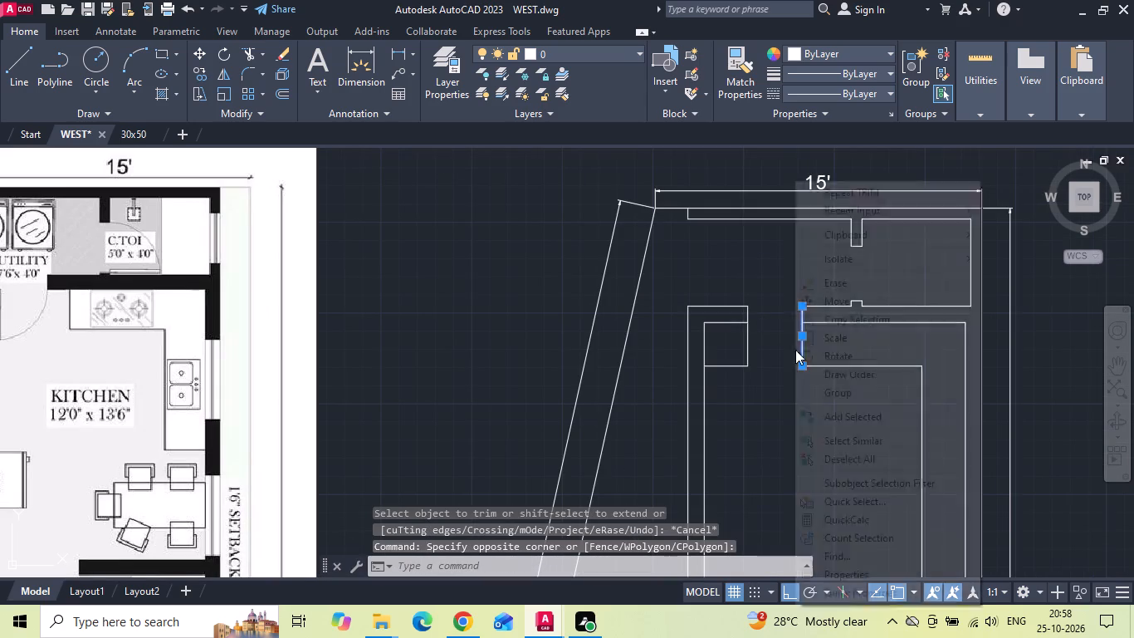
pyautogui.click(835, 327)
pyautogui.moveTo(801, 445); pyautogui.dragTo(829, 449)
pyautogui.scroll(-1, 845, 447)
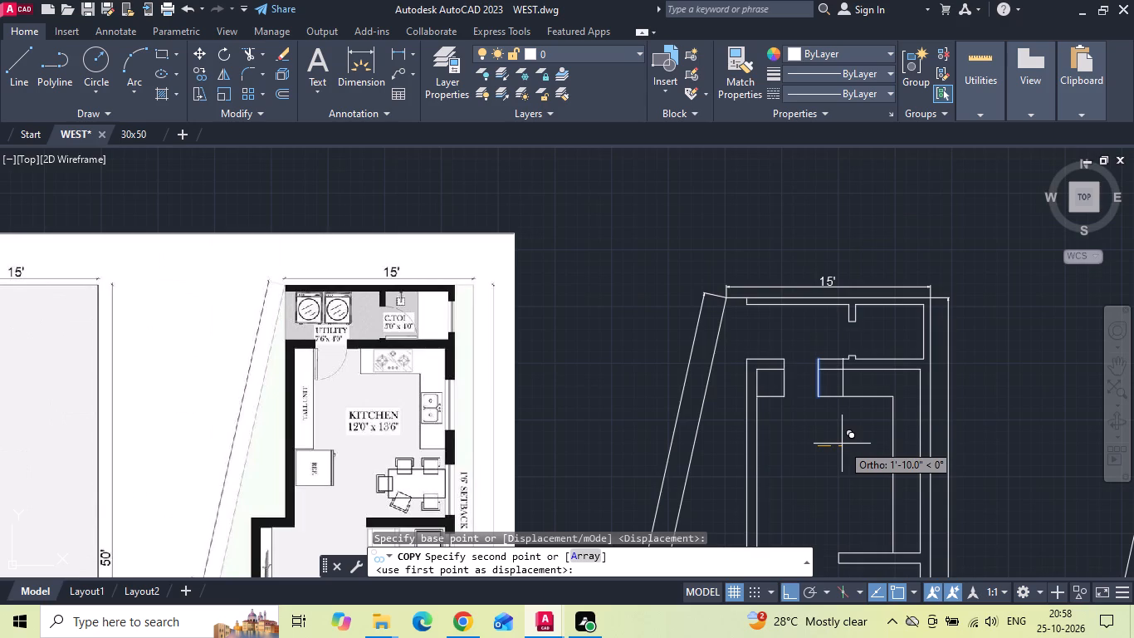
pyautogui.scroll(1, 841, 441)
pyautogui.write('12')
pyautogui.press('space')
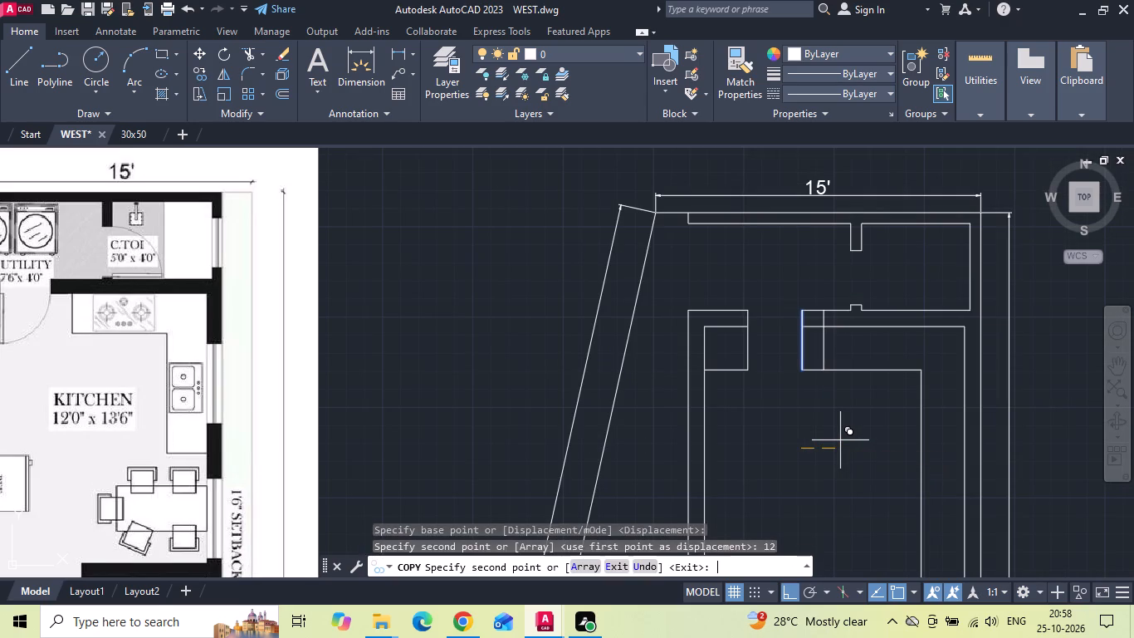
pyautogui.press('Escape')
# Trim the leftover jamb and counter lines beside the utility door so the counter starts at the copied line below the wall.
pyautogui.write('TR')
pyautogui.press('space')
pyautogui.click(801, 365)
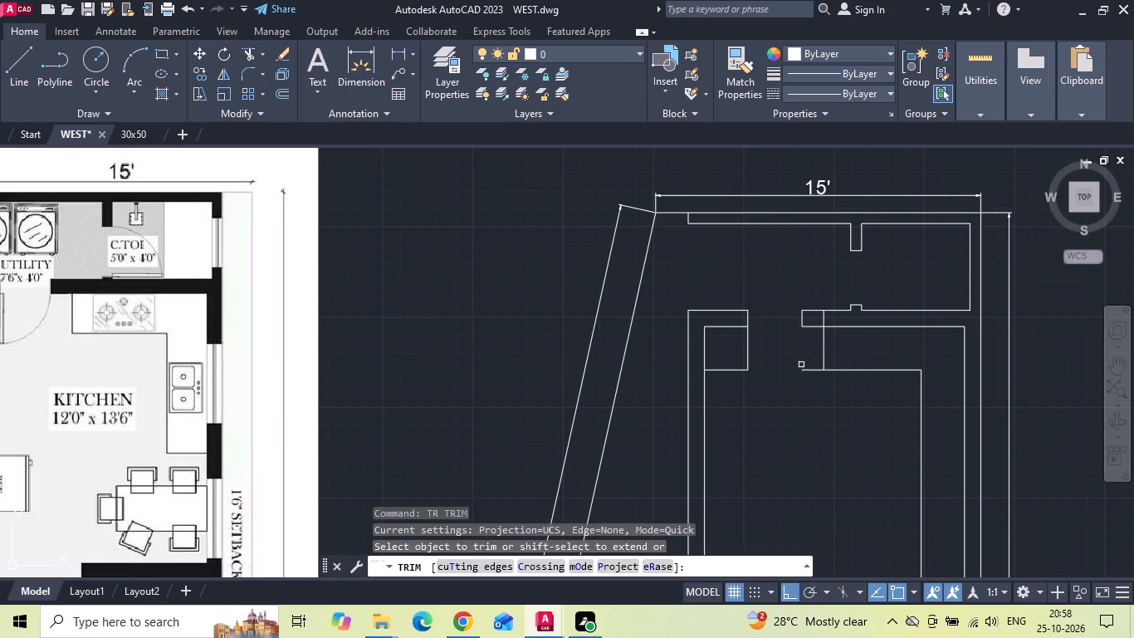
pyautogui.click(814, 377)
pyautogui.click(808, 343)
pyautogui.click(824, 319)
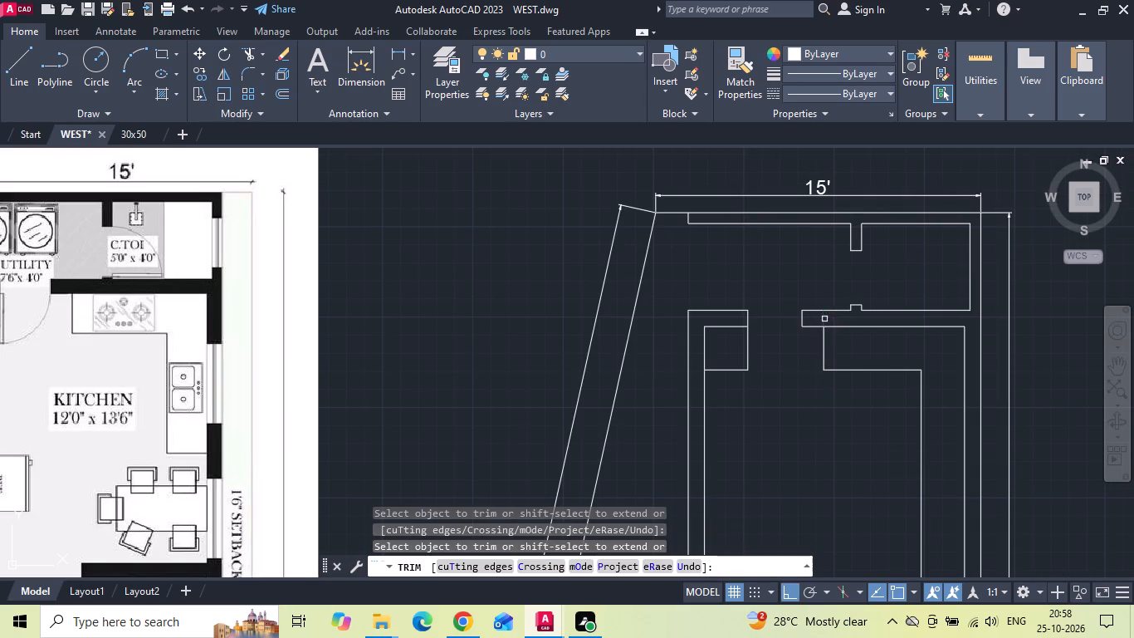
pyautogui.click(747, 350)
pyautogui.click(736, 371)
pyautogui.press('Escape')
# Offset the inner line of the kitchen's left wall 18" into the kitchen for the tall unit.
pyautogui.write('O 1')
pyautogui.press('8')
pyautogui.press('space')
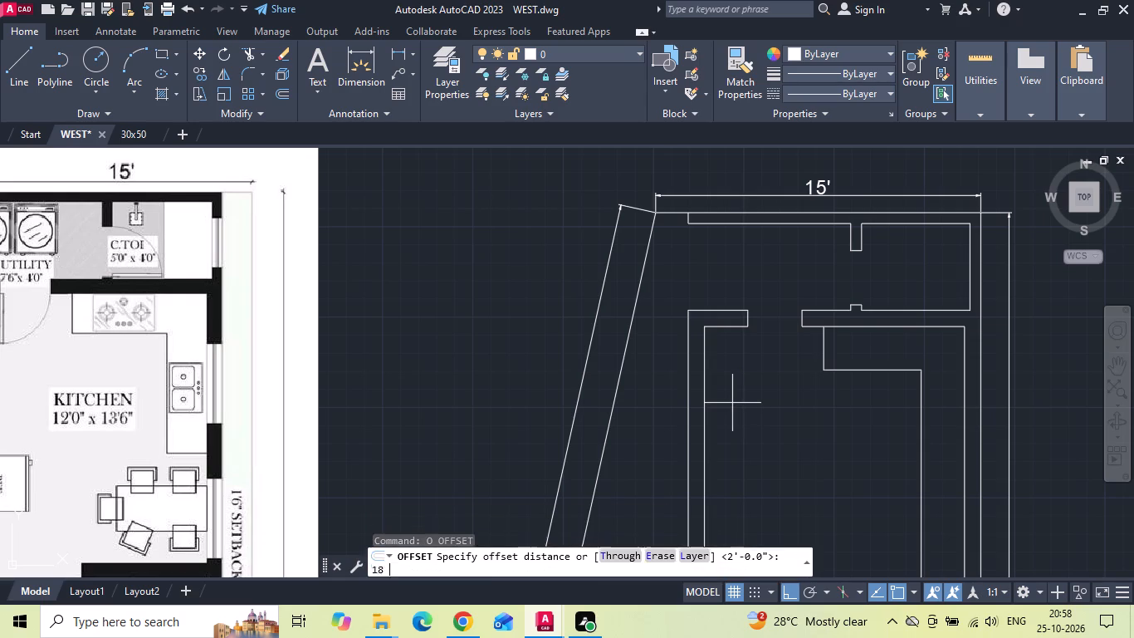
pyautogui.moveTo(706, 454); pyautogui.dragTo(731, 443)
pyautogui.click(753, 427)
pyautogui.scroll(-1, 752, 291)
pyautogui.moveTo(737, 385); pyautogui.dragTo(737, 363, button='middle')
pyautogui.press('Escape')
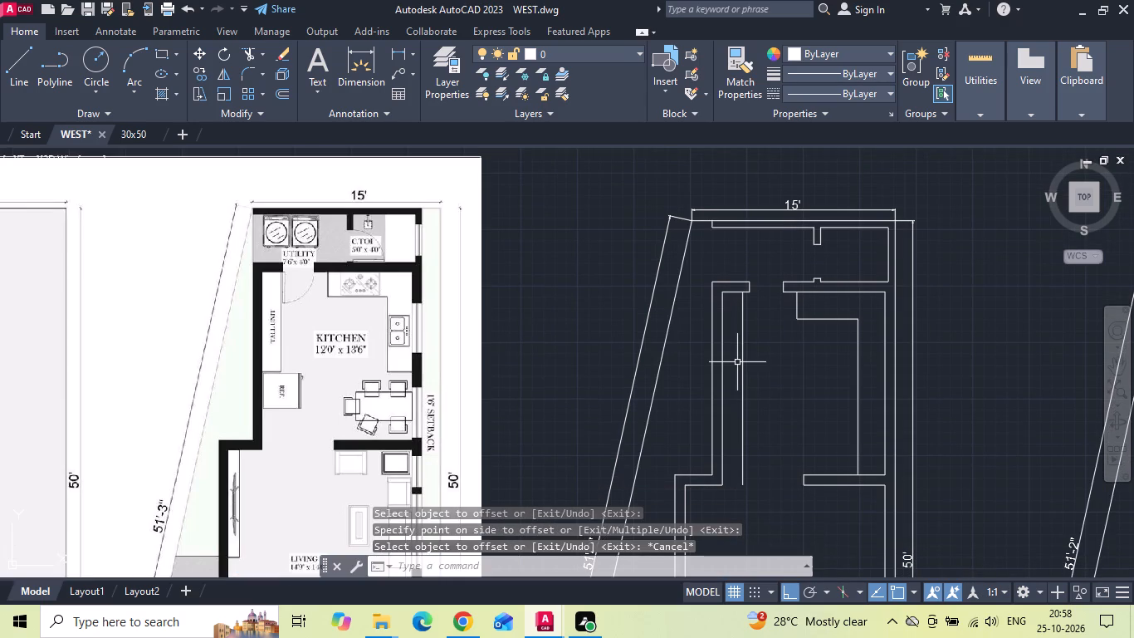
# Save the WEST drawing.
pyautogui.hotkey('ctrl', 's')
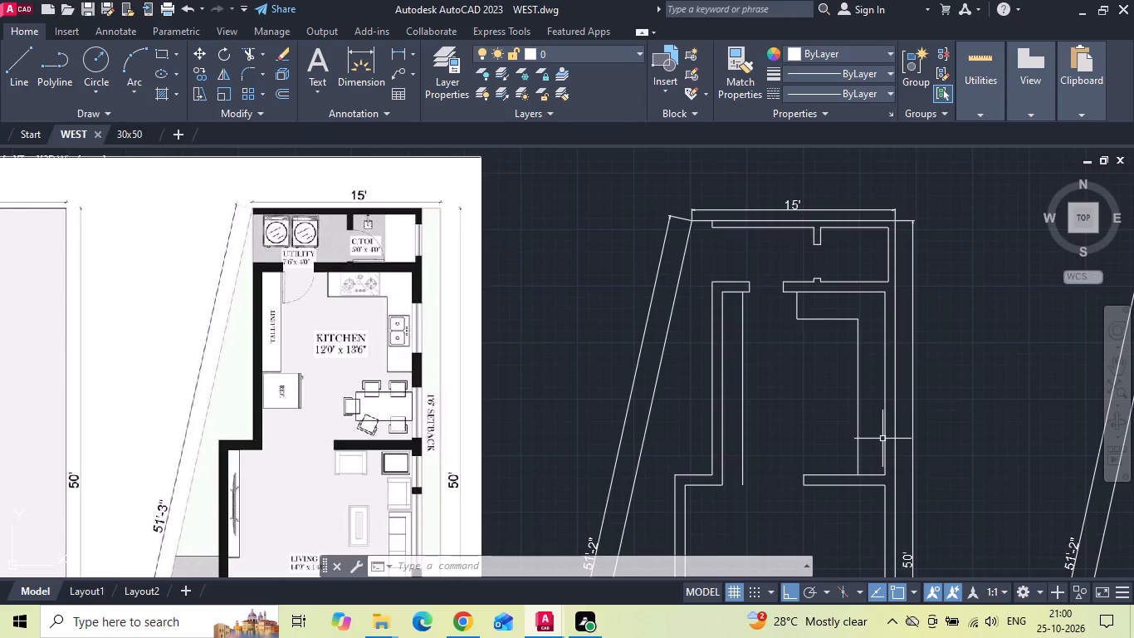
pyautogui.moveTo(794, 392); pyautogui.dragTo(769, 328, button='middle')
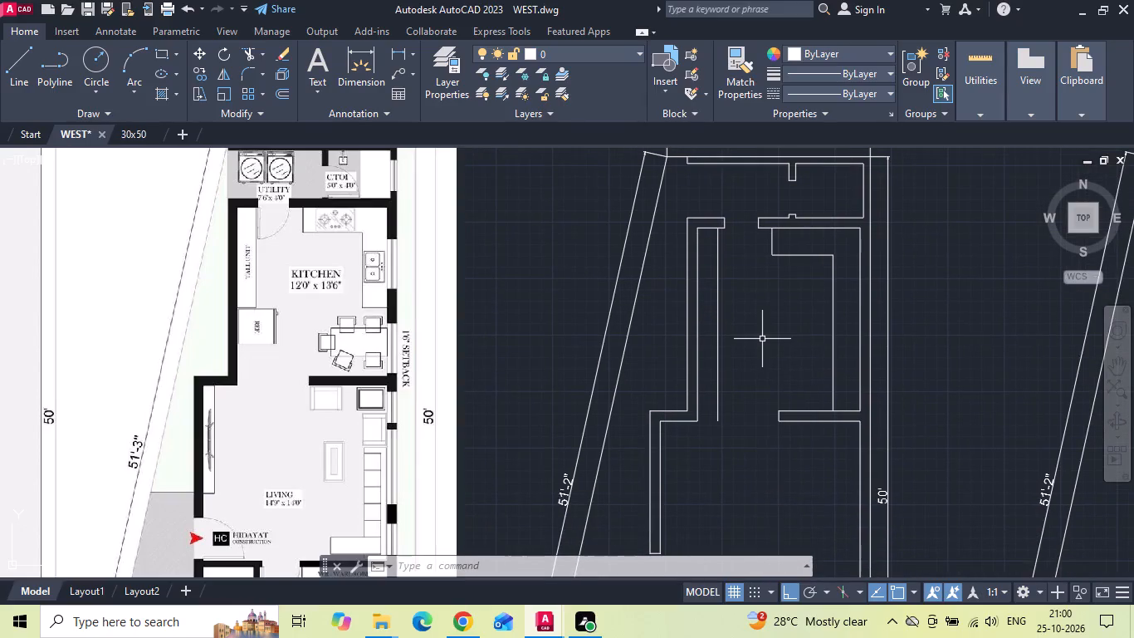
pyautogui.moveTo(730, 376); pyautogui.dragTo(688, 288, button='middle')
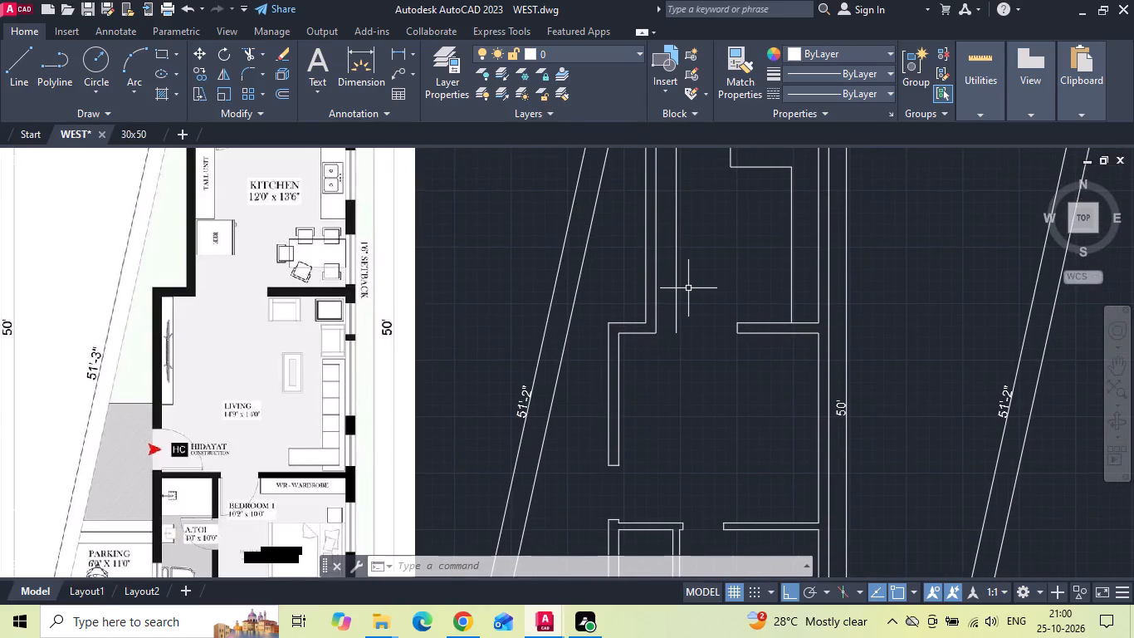
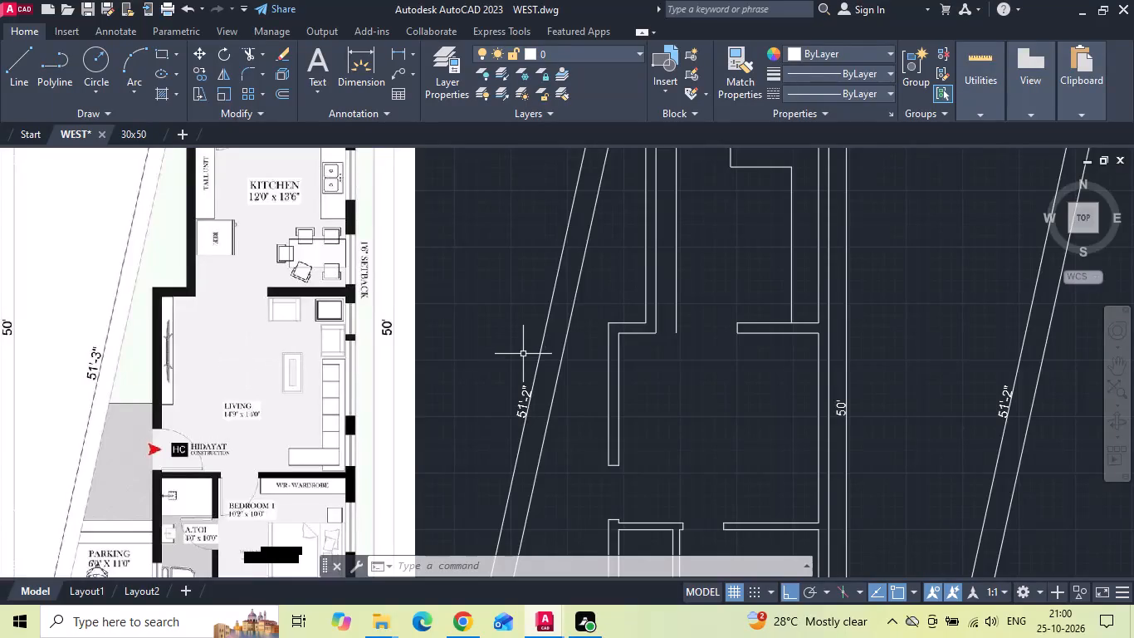
# Measure the kitchen counter from its utility-door end across to the kitchen's right wall.
pyautogui.scroll(-1, 552, 411)
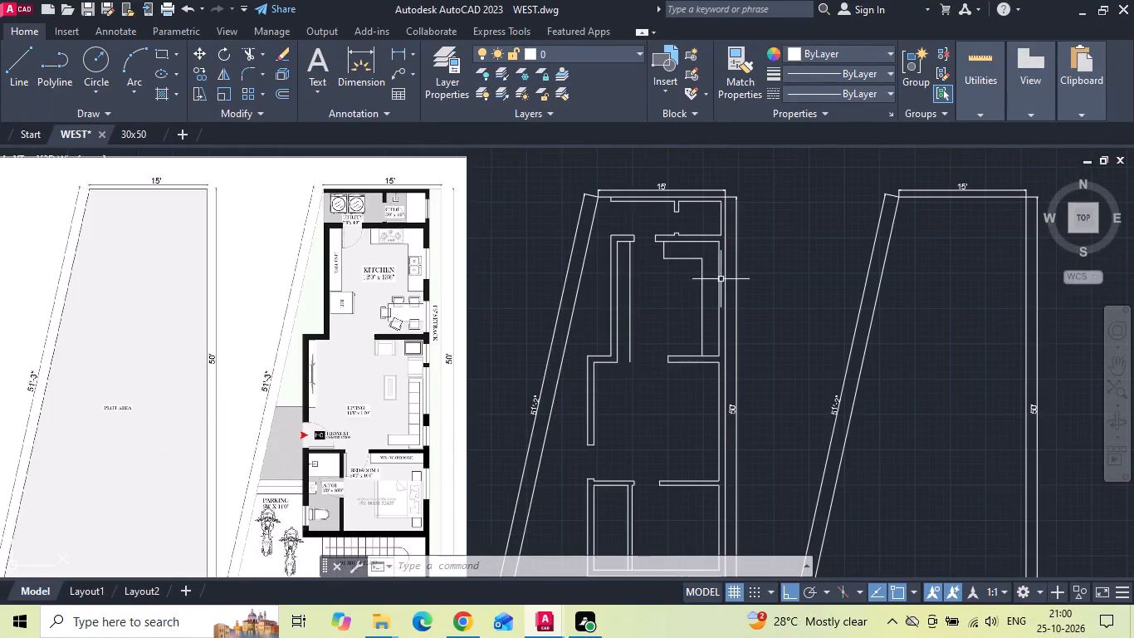
pyautogui.scroll(1, 681, 291)
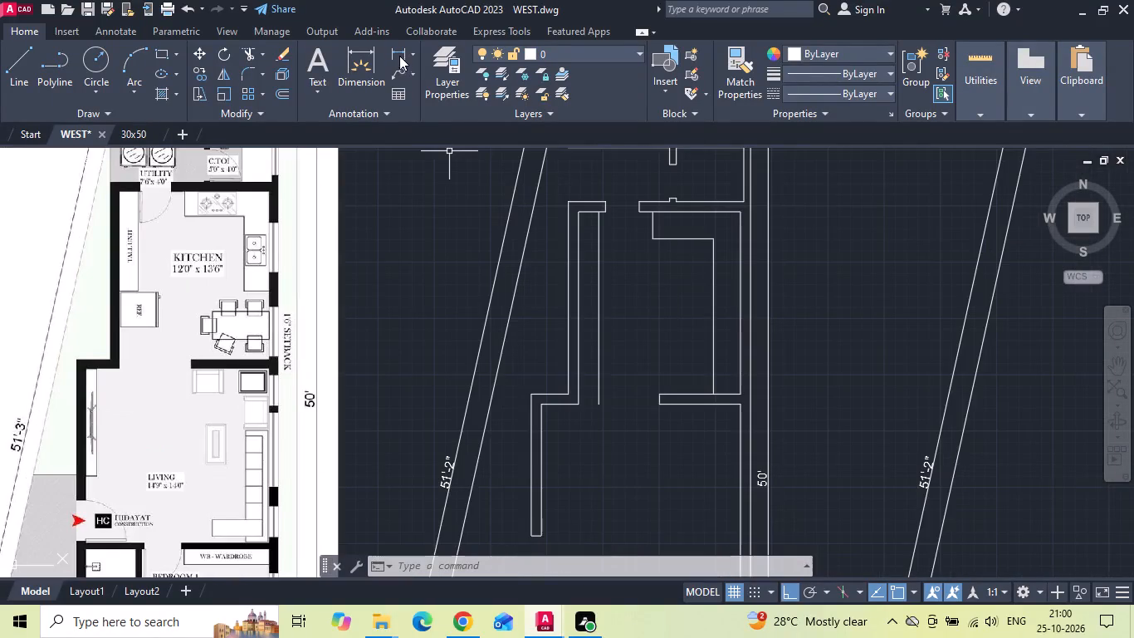
pyautogui.click(398, 50)
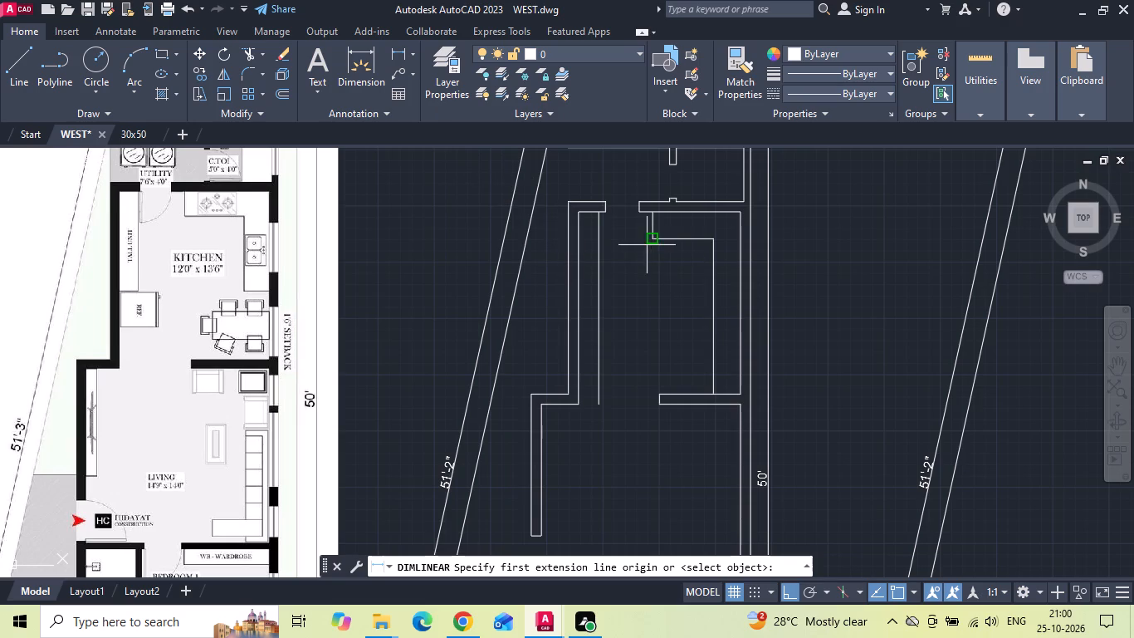
pyautogui.click(652, 239)
pyautogui.click(743, 238)
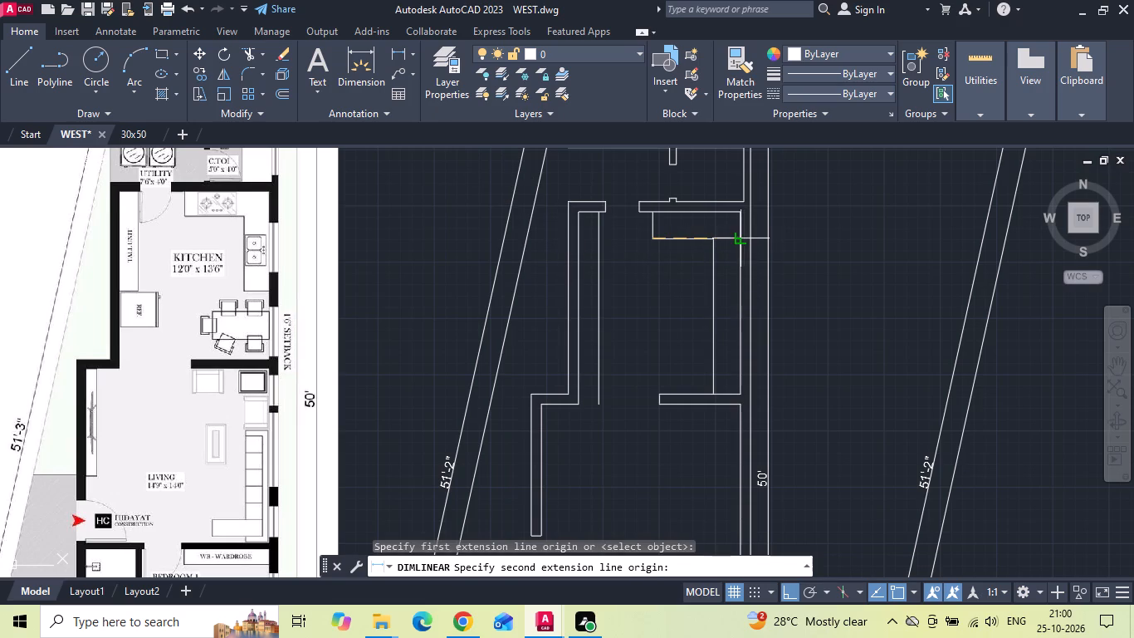
pyautogui.press('Escape')
# Offset the kitchen top wall's inner lines on both sides of the utility door 7' down into the kitchen.
pyautogui.write("O 7'")
pyautogui.press('Return')
pyautogui.click(699, 212)
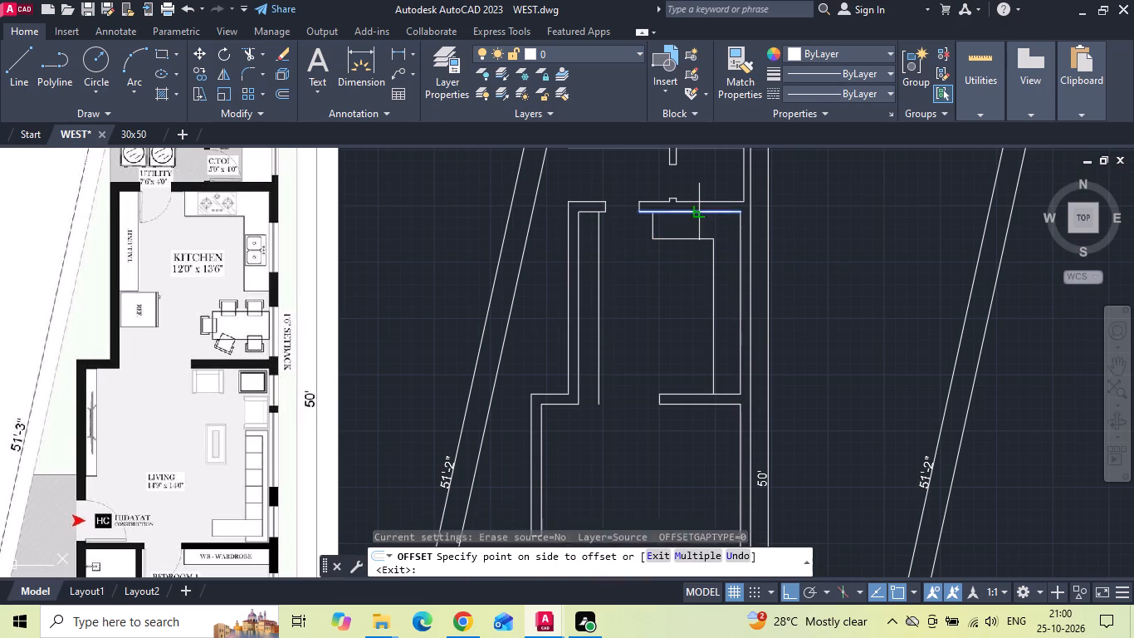
pyautogui.click(688, 292)
pyautogui.moveTo(586, 212); pyautogui.dragTo(597, 263)
pyautogui.click(603, 341)
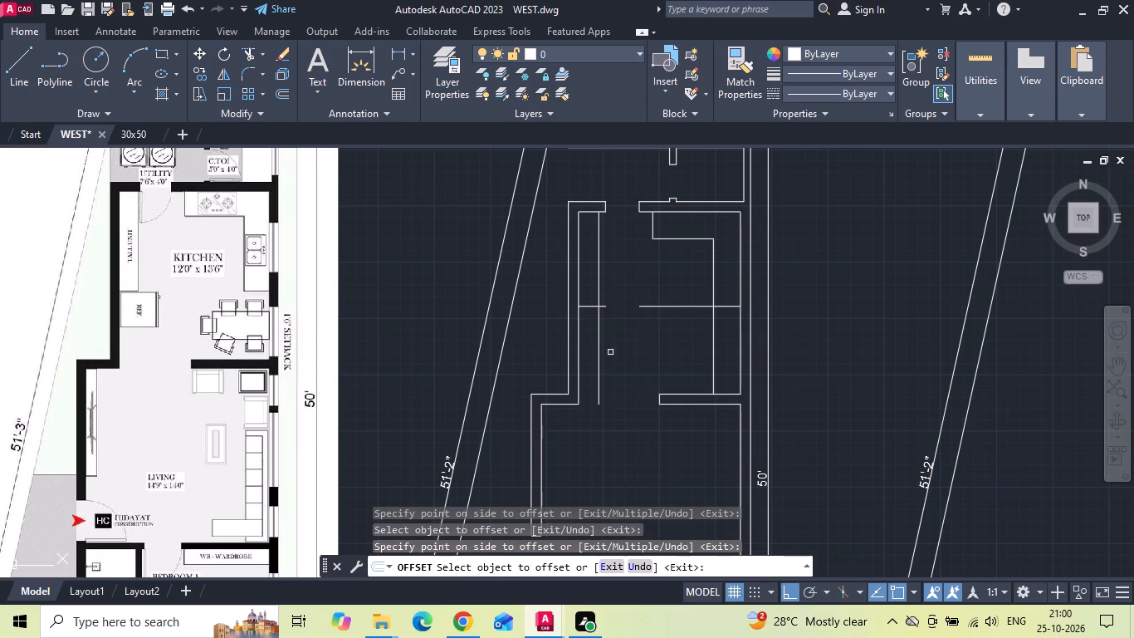
# Trim the tall unit and right-hand counter lines so both end at the 7' offset lines.
pyautogui.press('Escape')
pyautogui.press('t')
pyautogui.press('r')
pyautogui.press('space')
pyautogui.press('space')
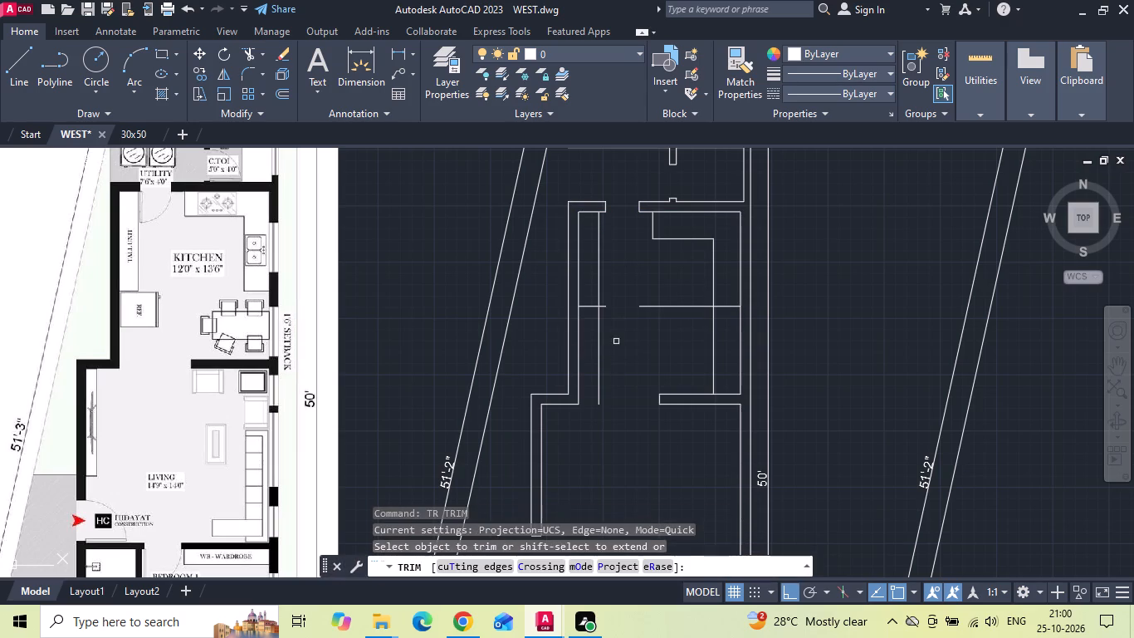
pyautogui.moveTo(605, 306); pyautogui.dragTo(605, 316)
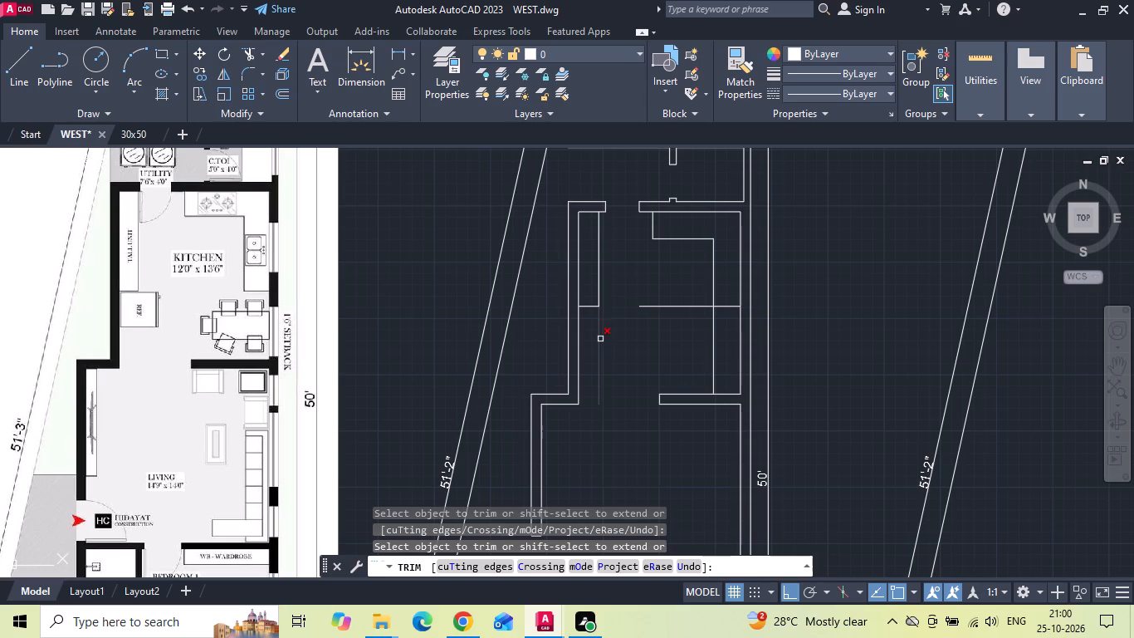
pyautogui.click(595, 354)
pyautogui.click(591, 351)
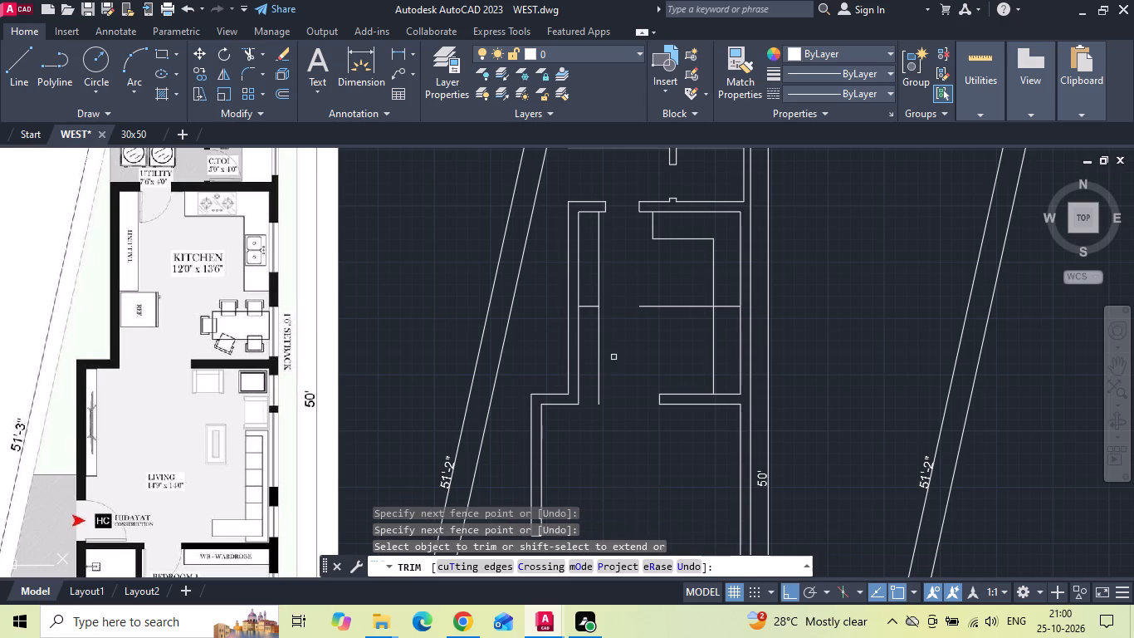
pyautogui.moveTo(589, 364); pyautogui.dragTo(633, 385)
pyautogui.moveTo(683, 304); pyautogui.dragTo(723, 336)
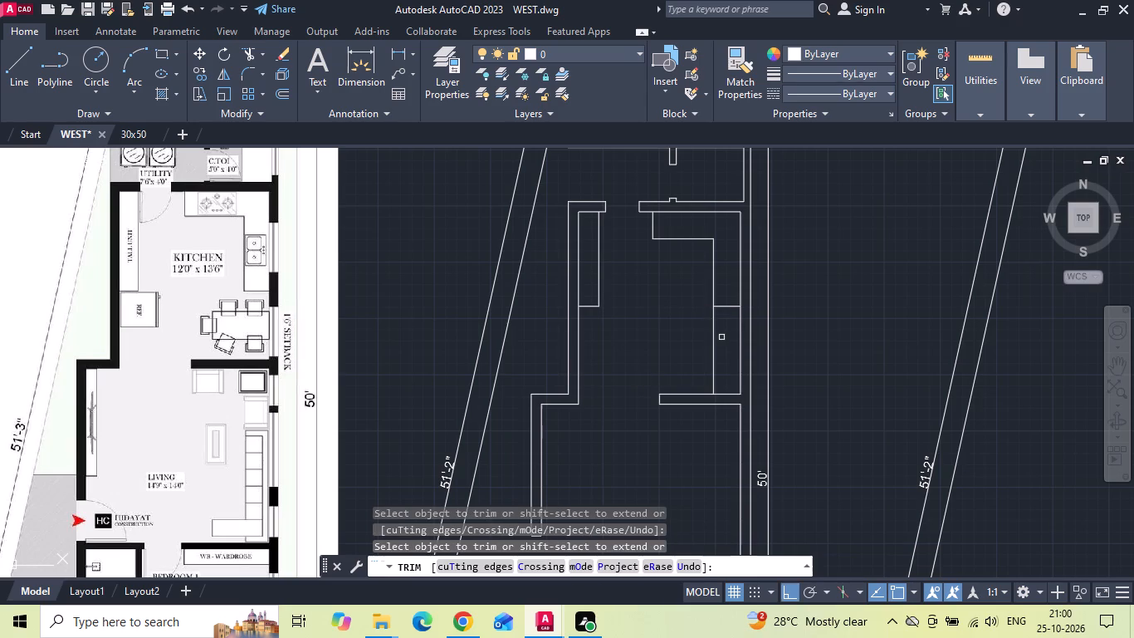
pyautogui.click(715, 331)
pyautogui.press('Escape')
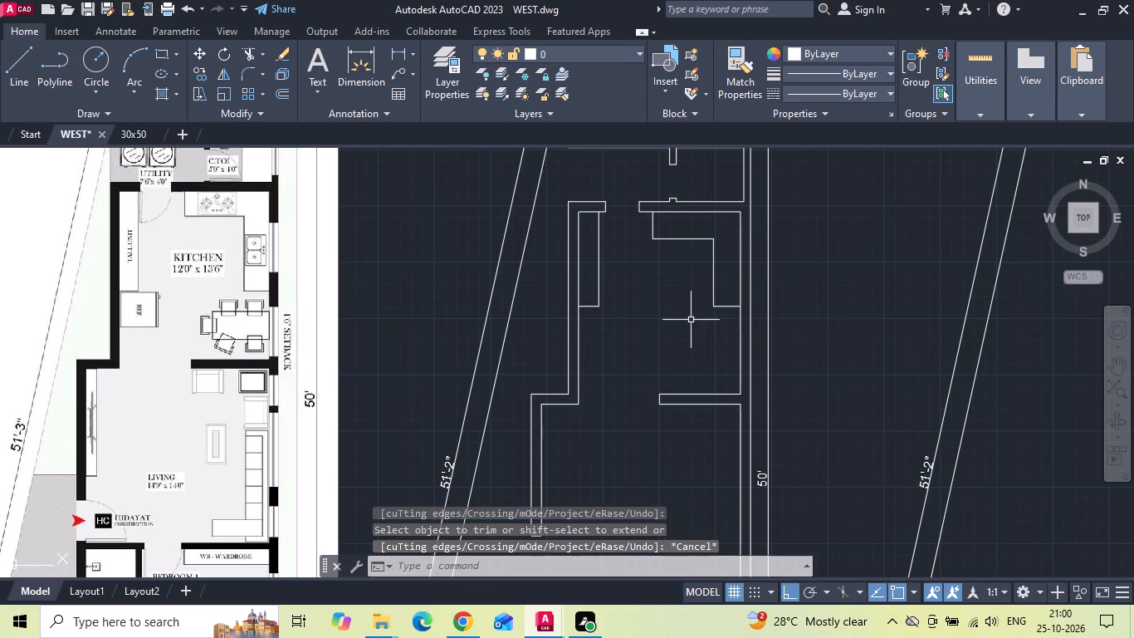
# Save the WEST drawing.
pyautogui.hotkey('ctrl', 's')
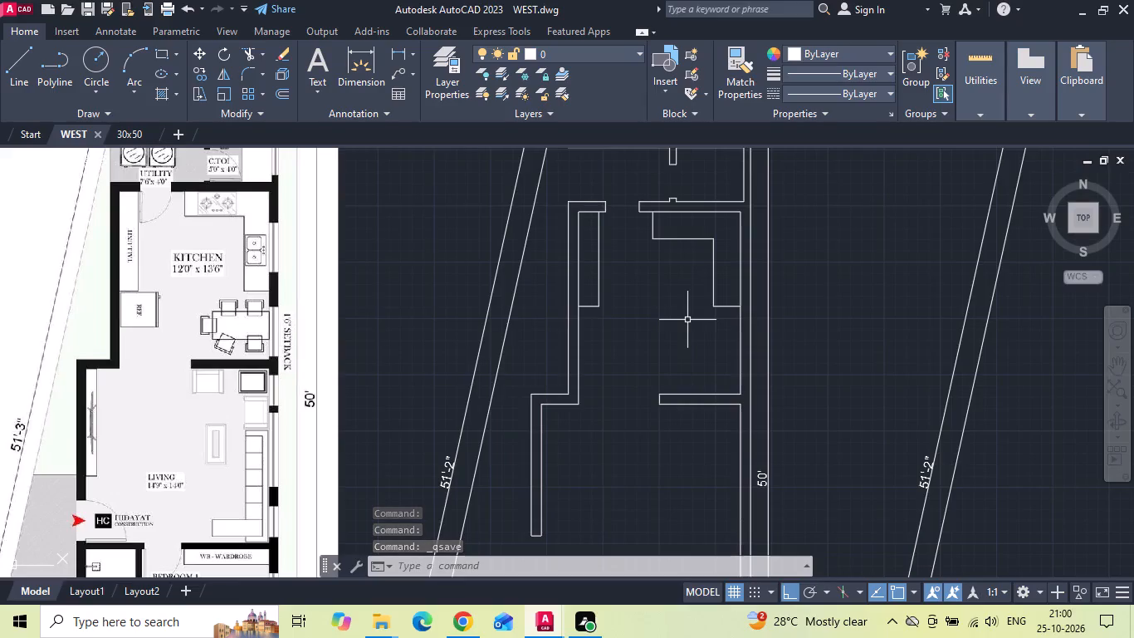
# Copy the foyer double door, bedroom door, toilet door and one foyer chair from the 30x50 ground floor plan.
pyautogui.moveTo(687, 317); pyautogui.dragTo(675, 250, button='middle')
pyautogui.scroll(-1, 675, 249)
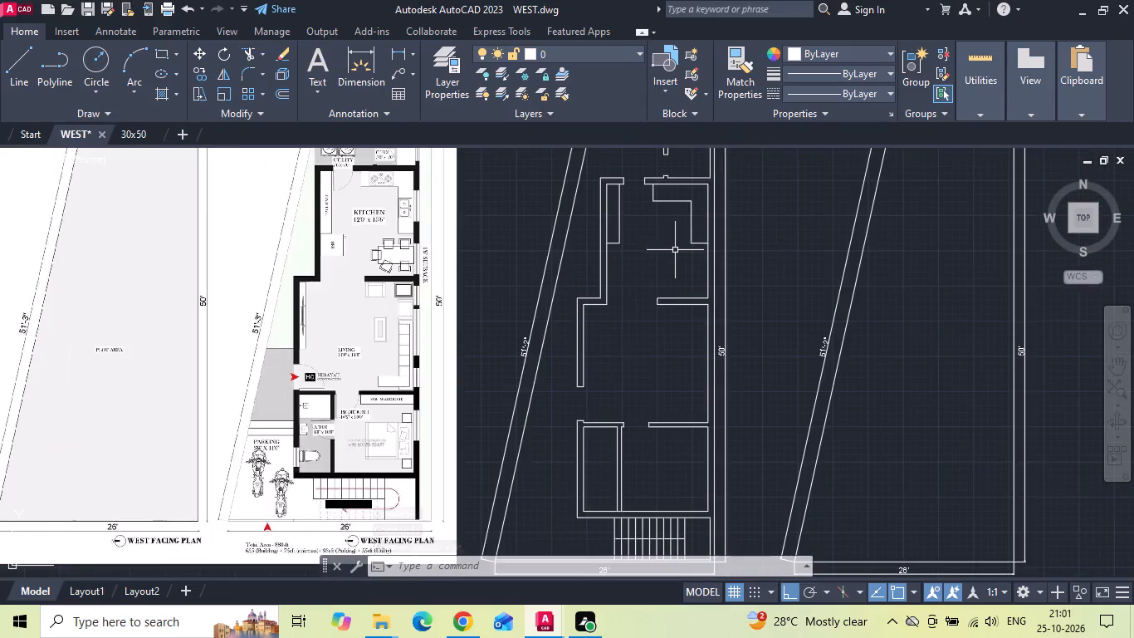
pyautogui.scroll(1, 652, 432)
pyautogui.moveTo(648, 414); pyautogui.dragTo(667, 273, button='middle')
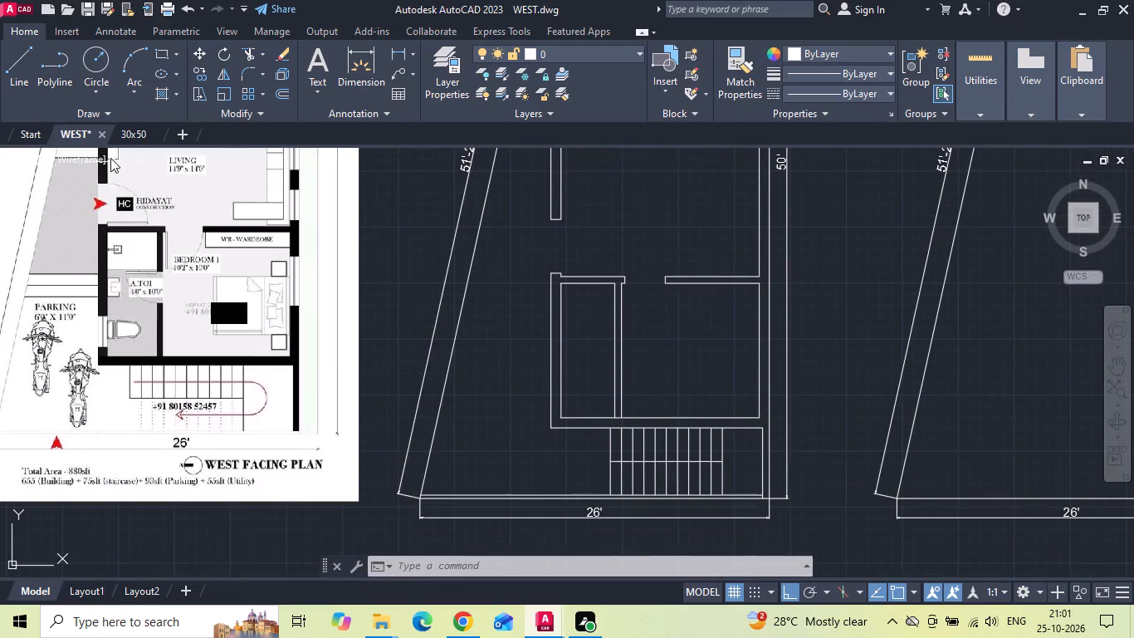
pyautogui.click(129, 137)
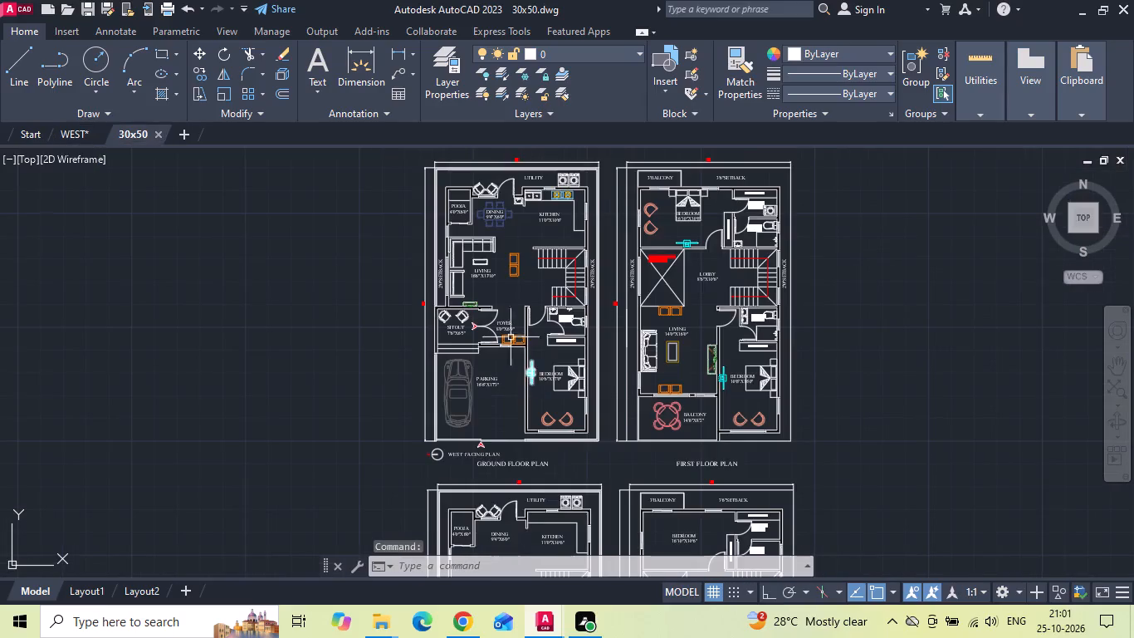
pyautogui.scroll(2, 490, 333)
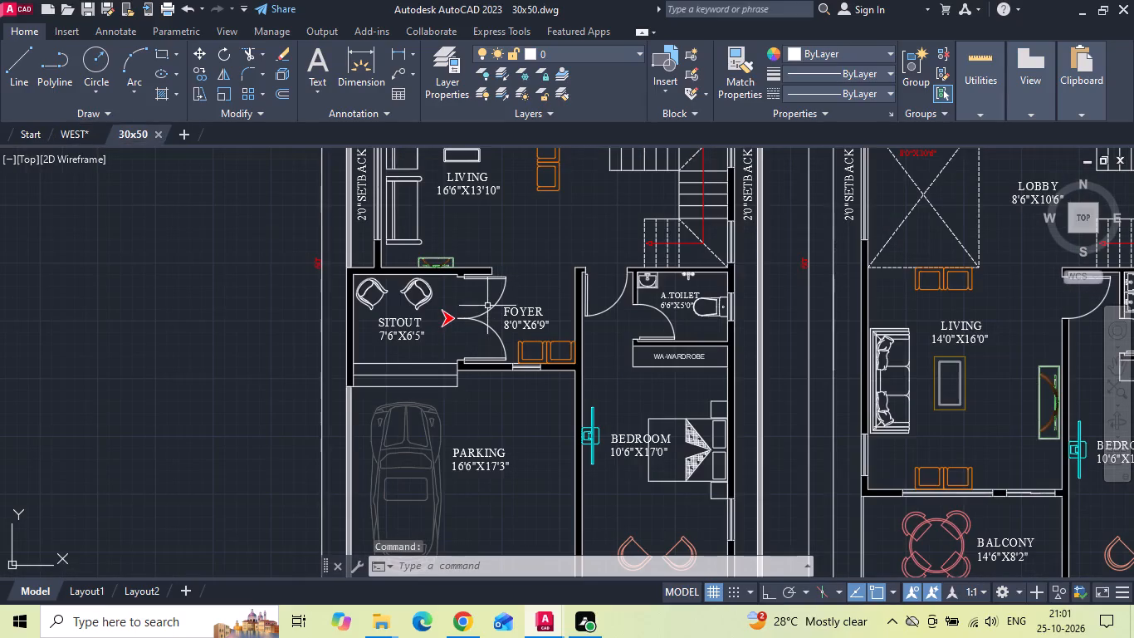
pyautogui.click(482, 304)
pyautogui.click(475, 336)
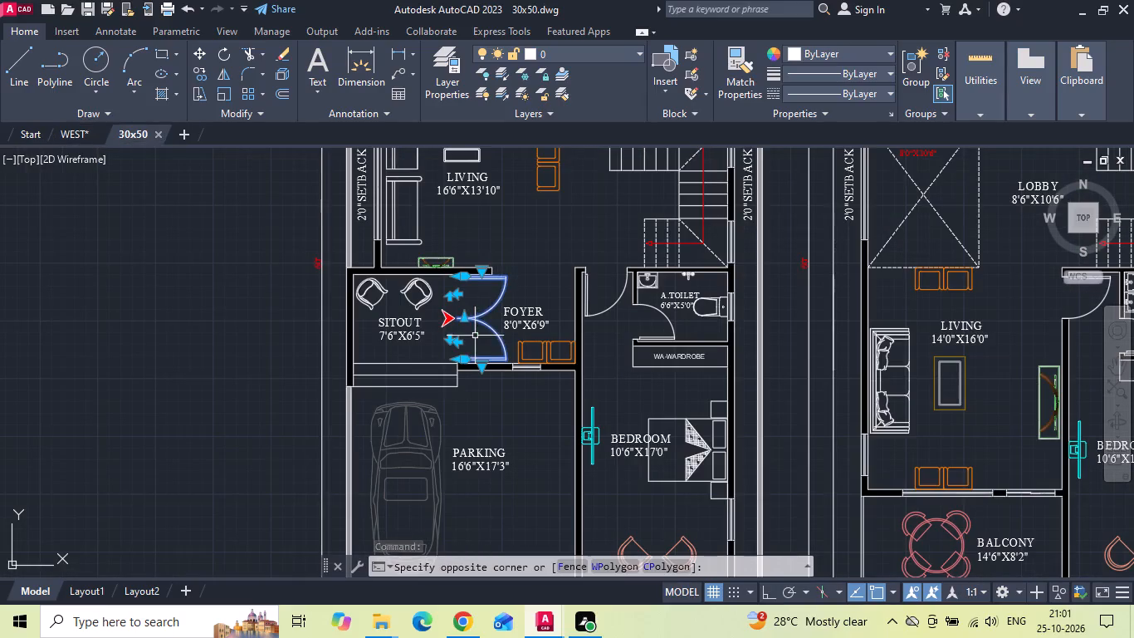
pyautogui.click(596, 312)
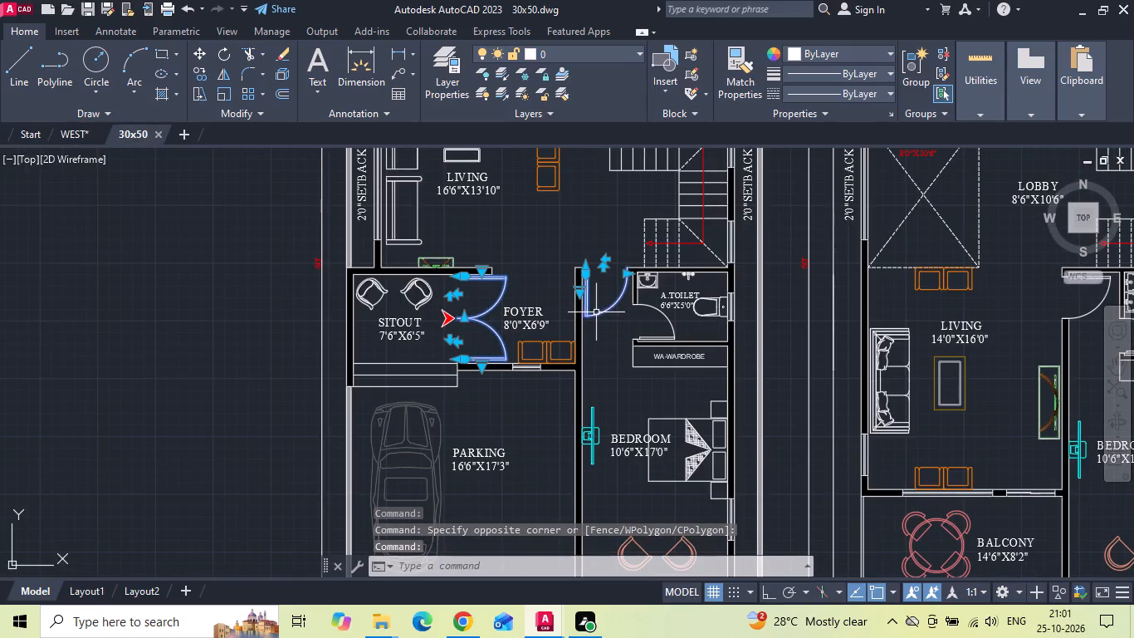
pyautogui.click(557, 357)
pyautogui.click(536, 354)
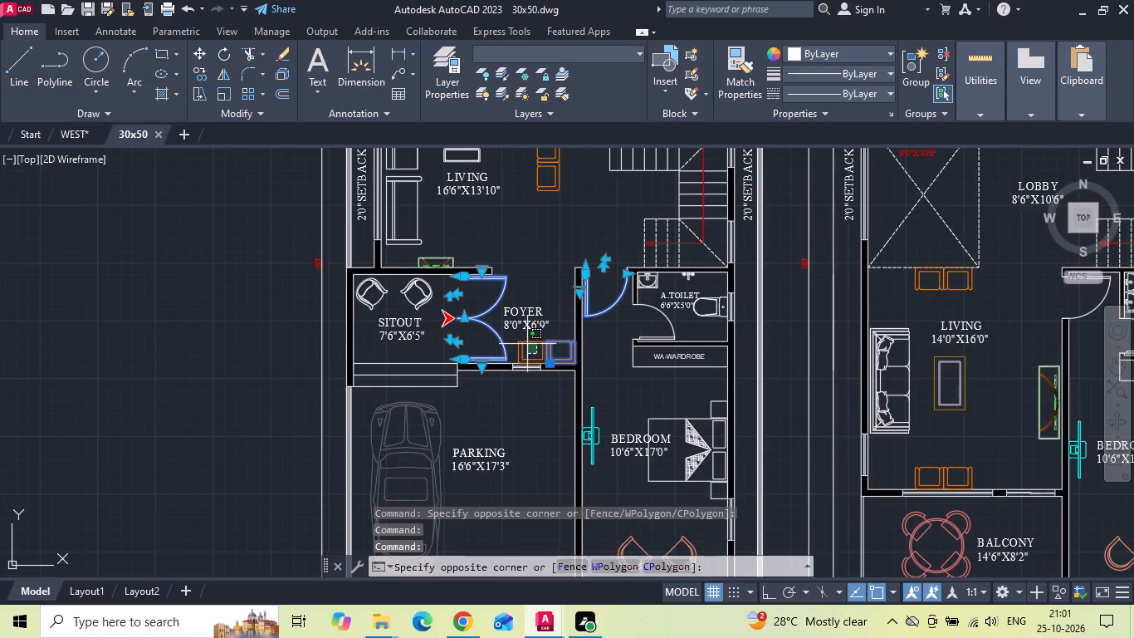
pyautogui.click(527, 344)
pyautogui.click(648, 306)
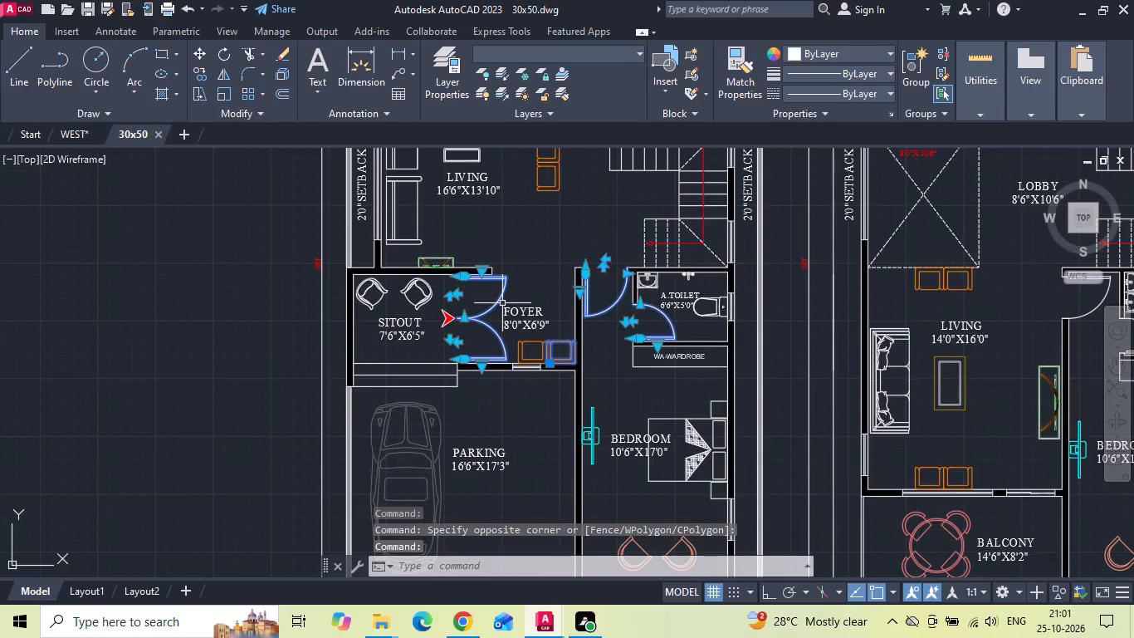
pyautogui.hotkey('ctrl', 'c')
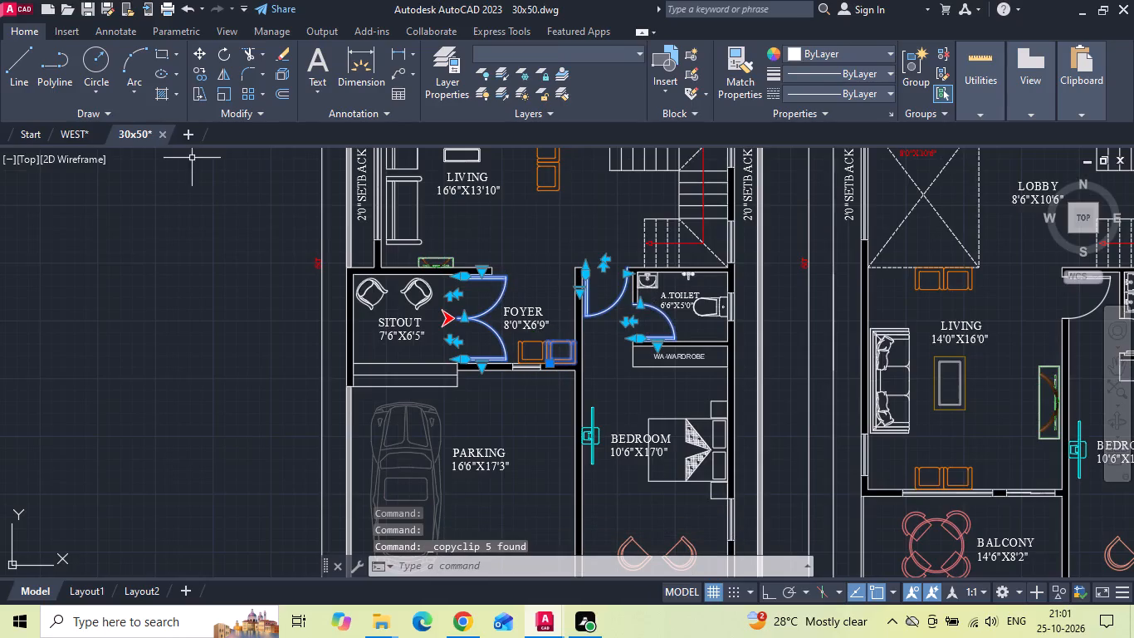
# Paste the copied doors and chair into the WEST drawing beside the main entrance opening.
pyautogui.click(74, 133)
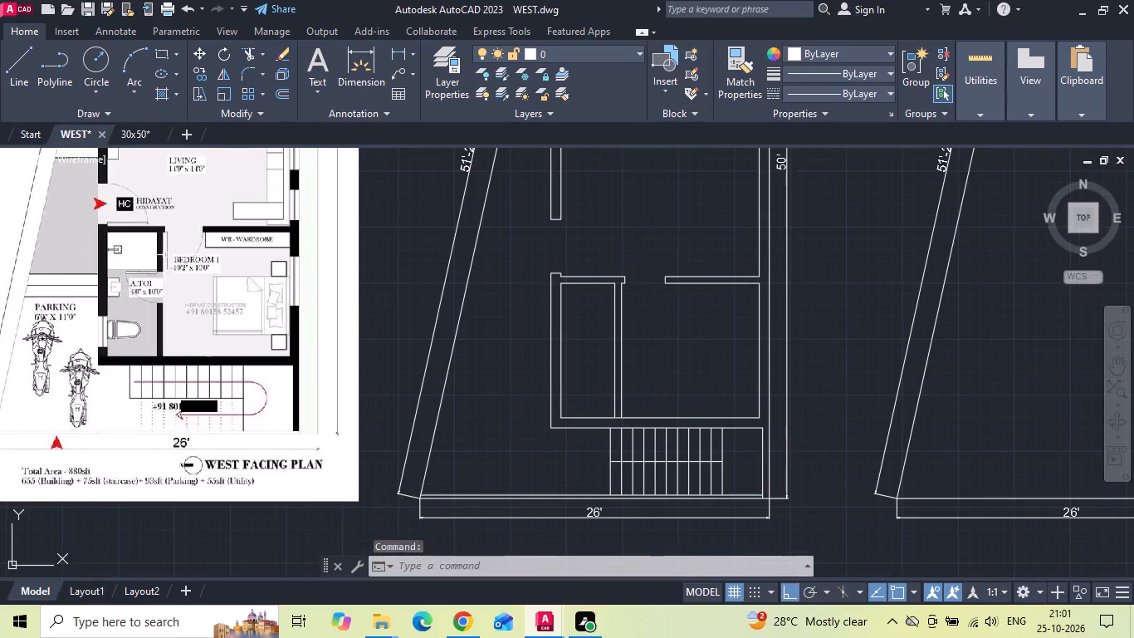
pyautogui.hotkey('ctrl', 'v')
pyautogui.moveTo(447, 401); pyautogui.dragTo(477, 471, button='middle')
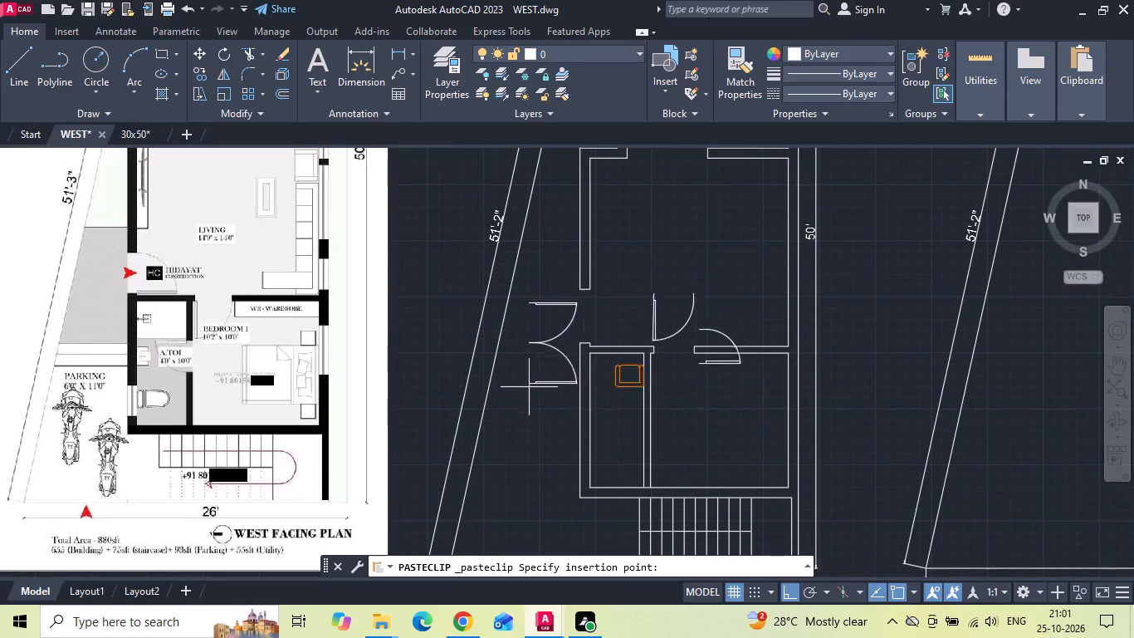
pyautogui.click(521, 394)
pyautogui.press('Escape')
# Delete the upper leaf of the pasted double door.
pyautogui.scroll(1, 553, 351)
pyautogui.moveTo(554, 349); pyautogui.dragTo(550, 331)
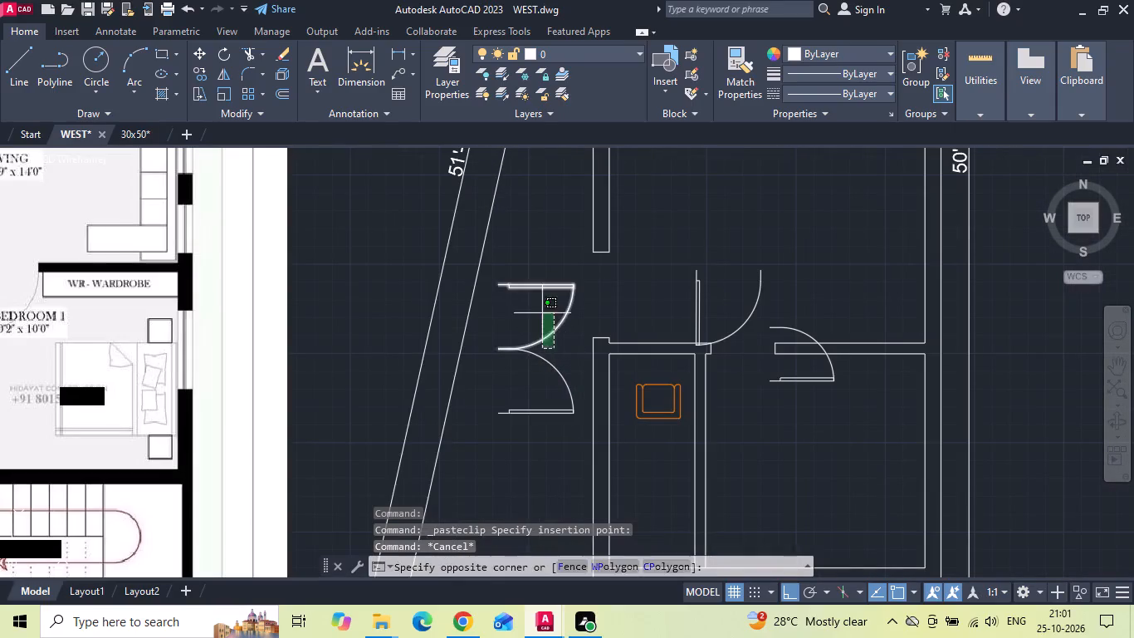
pyautogui.click(542, 312)
pyautogui.press('Delete')
# Move the wall end line above the main entrance 6" down and extend both wall lines to it.
pyautogui.scroll(1, 599, 251)
pyautogui.moveTo(599, 250); pyautogui.dragTo(601, 263)
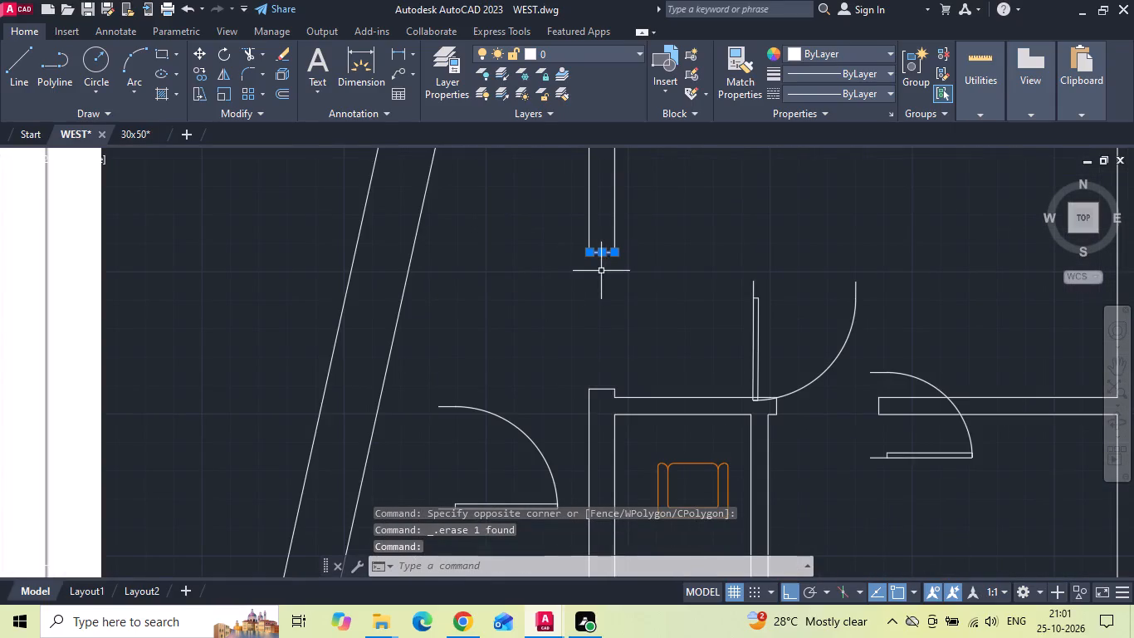
pyautogui.rightClick(631, 292)
pyautogui.click(661, 306)
pyautogui.moveTo(667, 280); pyautogui.dragTo(671, 317)
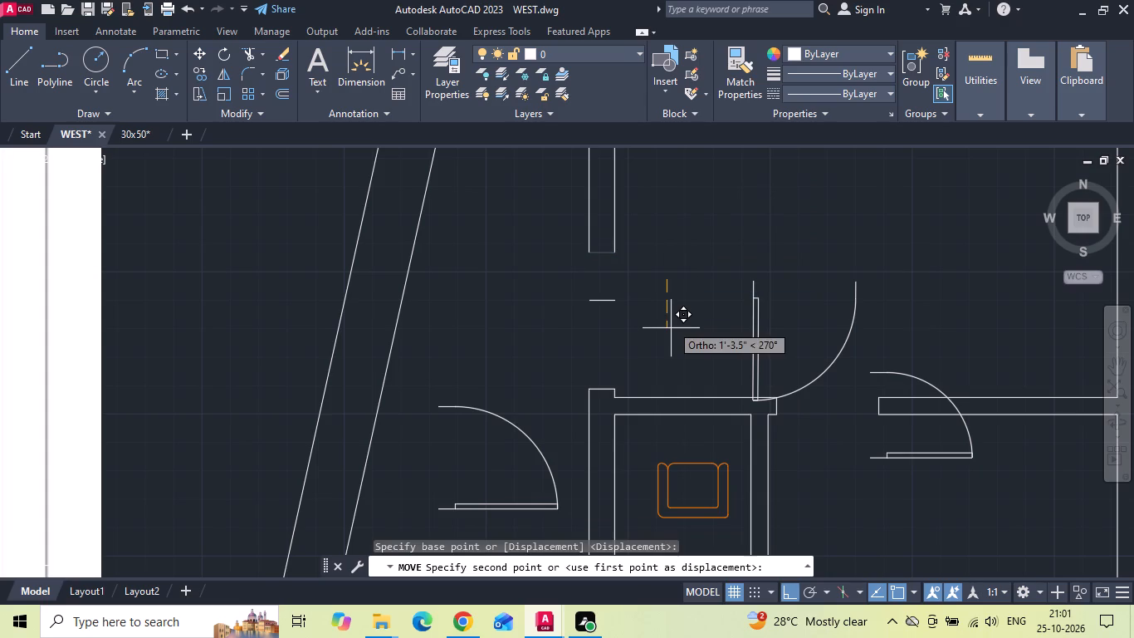
pyautogui.write('6')
pyautogui.press('space')
pyautogui.write('EX')
pyautogui.press('space')
pyautogui.moveTo(557, 241); pyautogui.dragTo(650, 228)
pyautogui.press('Escape')
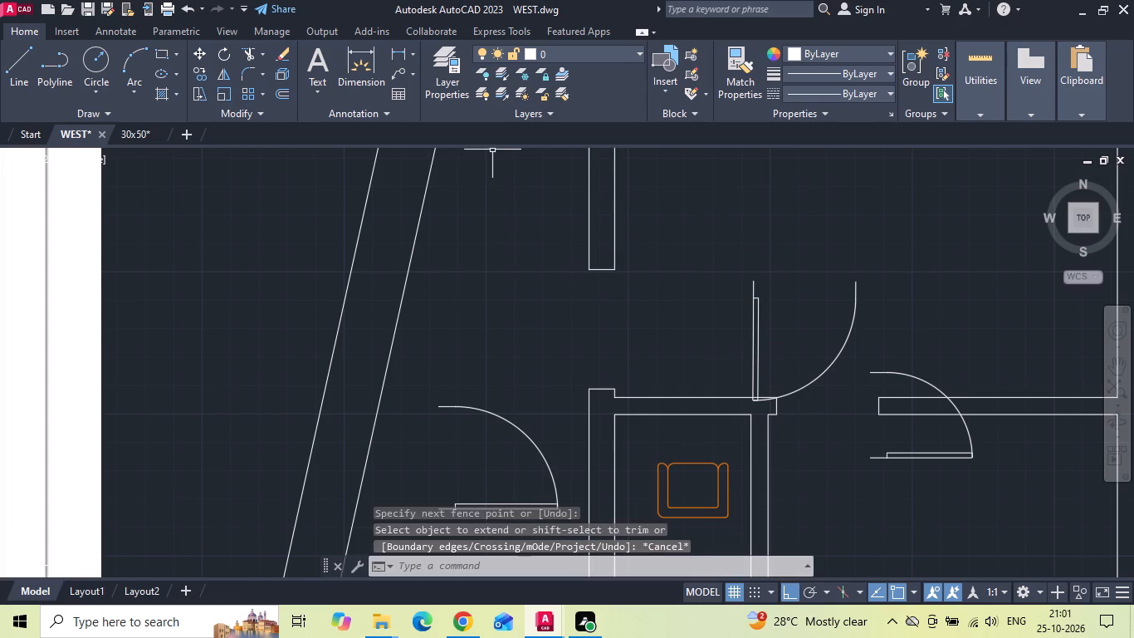
# Measure the main entrance opening between its lower jamb and the upper wall end.
pyautogui.click(397, 52)
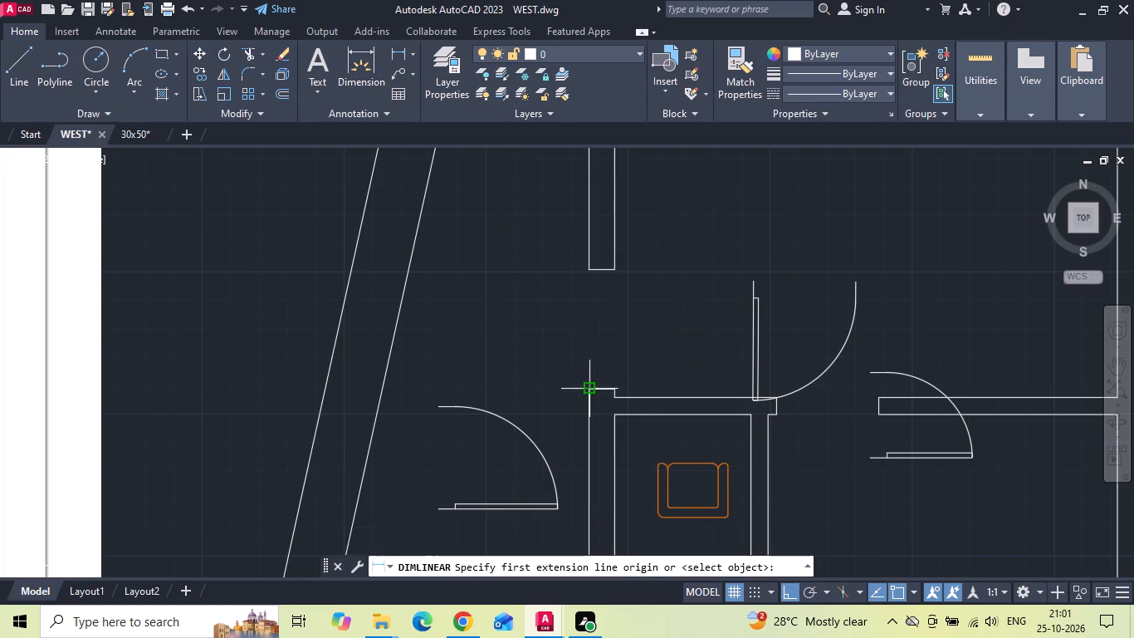
pyautogui.moveTo(591, 385); pyautogui.dragTo(591, 377)
pyautogui.click(589, 263)
pyautogui.press('Escape')
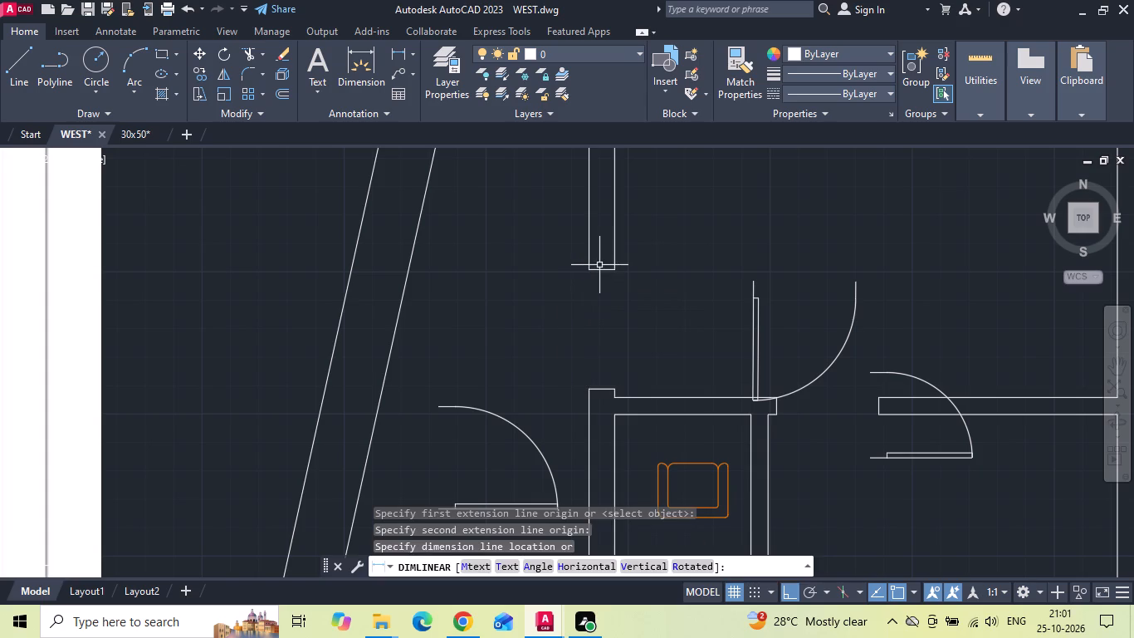
# Move the wall end line above the main entrance another 2" down and extend both wall lines to it.
pyautogui.click(605, 267)
pyautogui.rightClick(605, 278)
pyautogui.click(642, 302)
pyautogui.moveTo(677, 291); pyautogui.dragTo(679, 330)
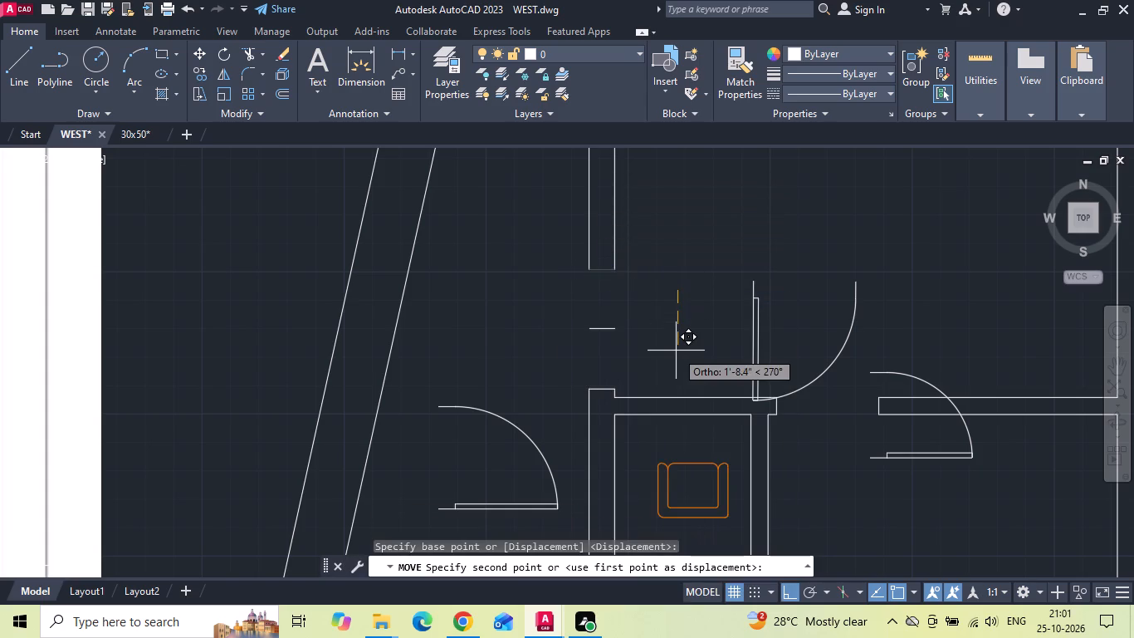
pyautogui.write('2')
pyautogui.press('space')
pyautogui.write('EX')
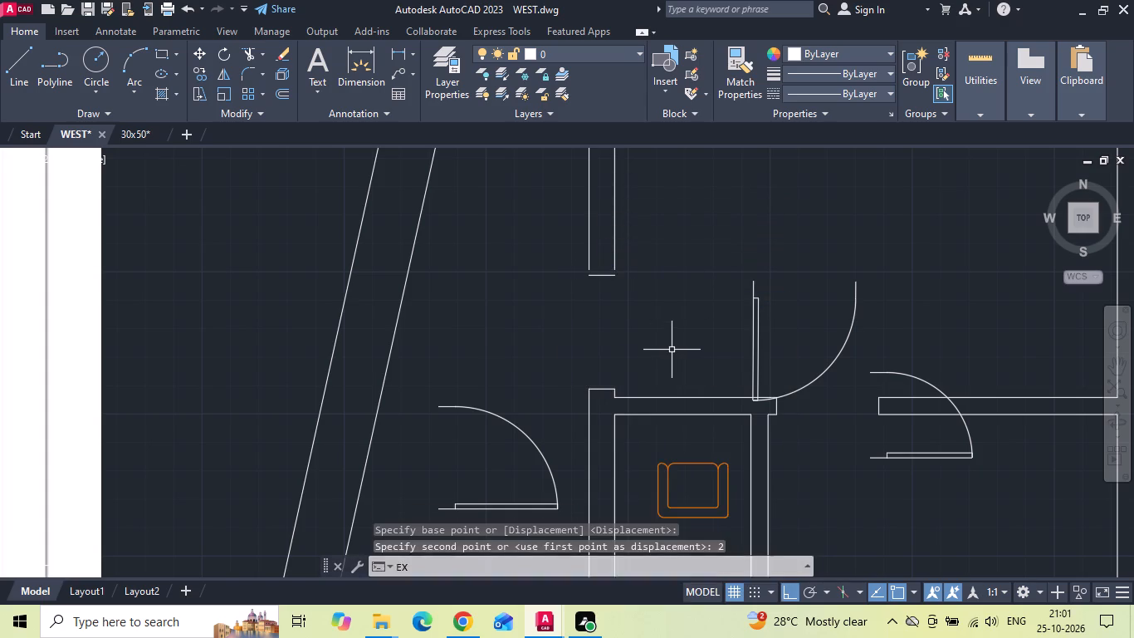
pyautogui.press('space')
pyautogui.moveTo(555, 257); pyautogui.dragTo(633, 255)
pyautogui.press('Escape')
# Stretch the remaining pasted door leaf to a larger width matching the main entrance opening.
pyautogui.moveTo(577, 351); pyautogui.dragTo(561, 392)
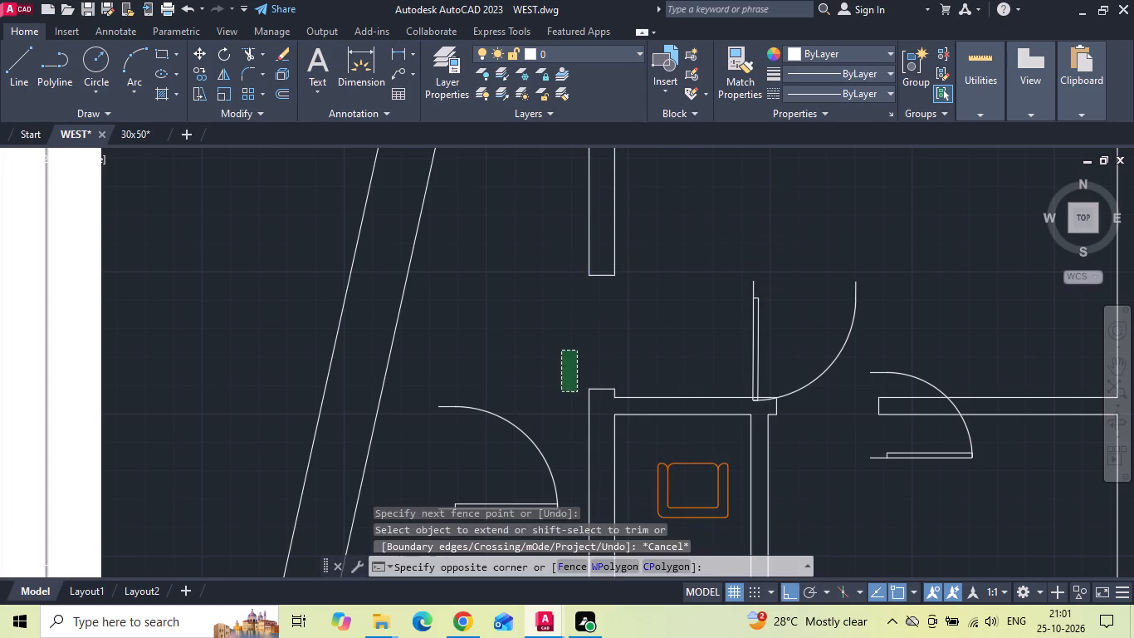
pyautogui.click(501, 447)
pyautogui.rightClick(477, 331)
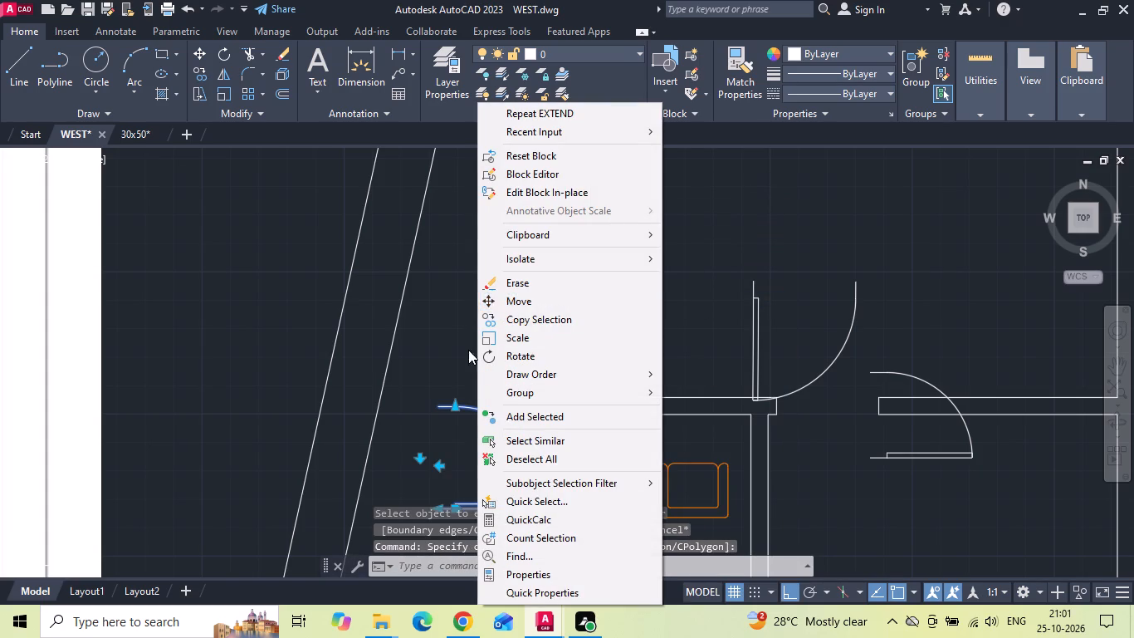
pyautogui.click(457, 357)
pyautogui.click(452, 408)
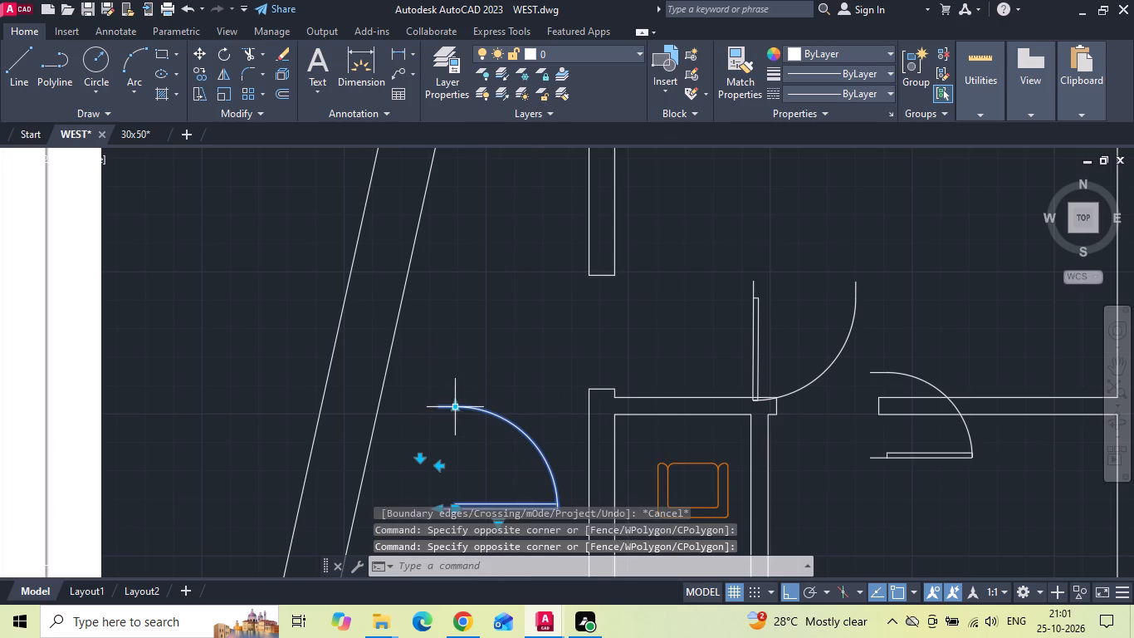
pyautogui.click(455, 405)
pyautogui.click(469, 315)
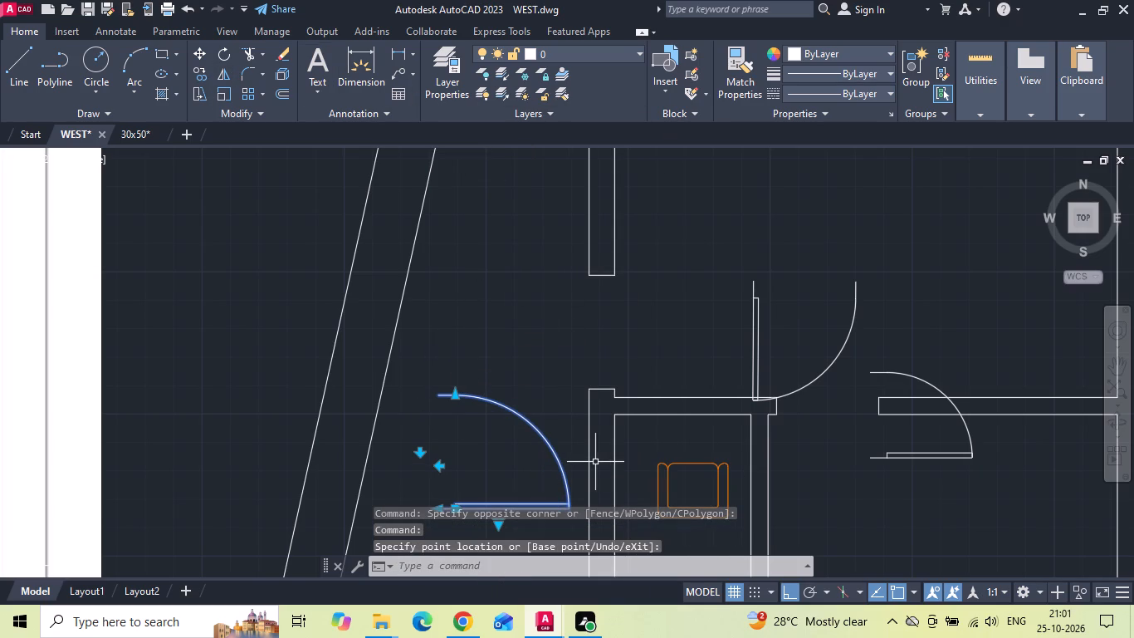
# Move the stretched door into the main entrance opening, with its arc end on the upper wall end's outer corner.
pyautogui.press('m')
pyautogui.press('space')
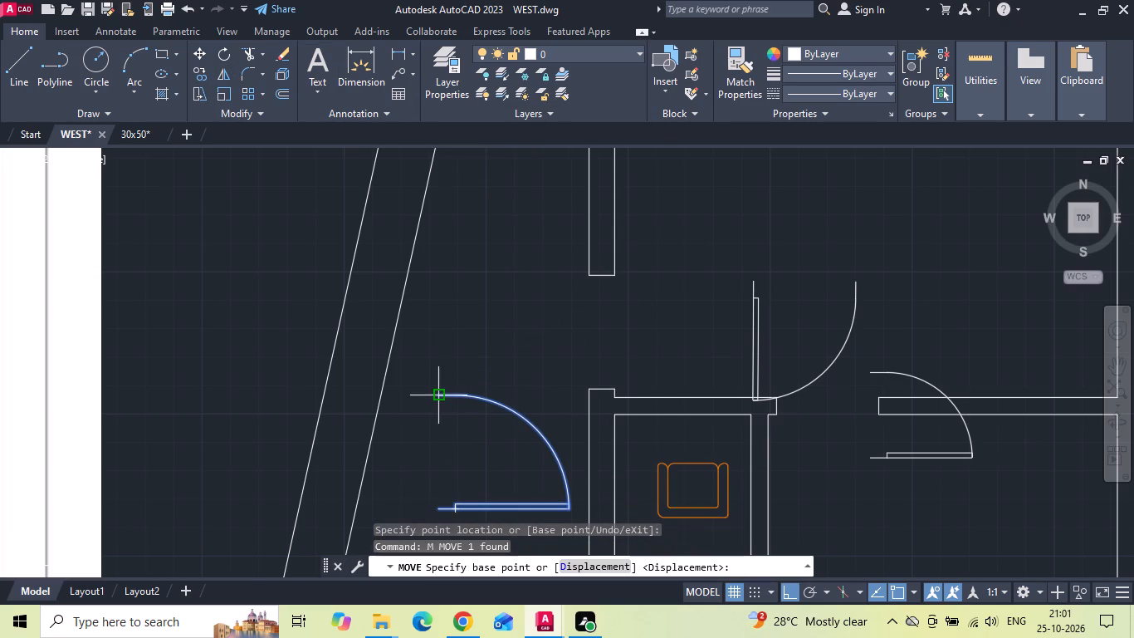
pyautogui.click(436, 397)
pyautogui.click(588, 277)
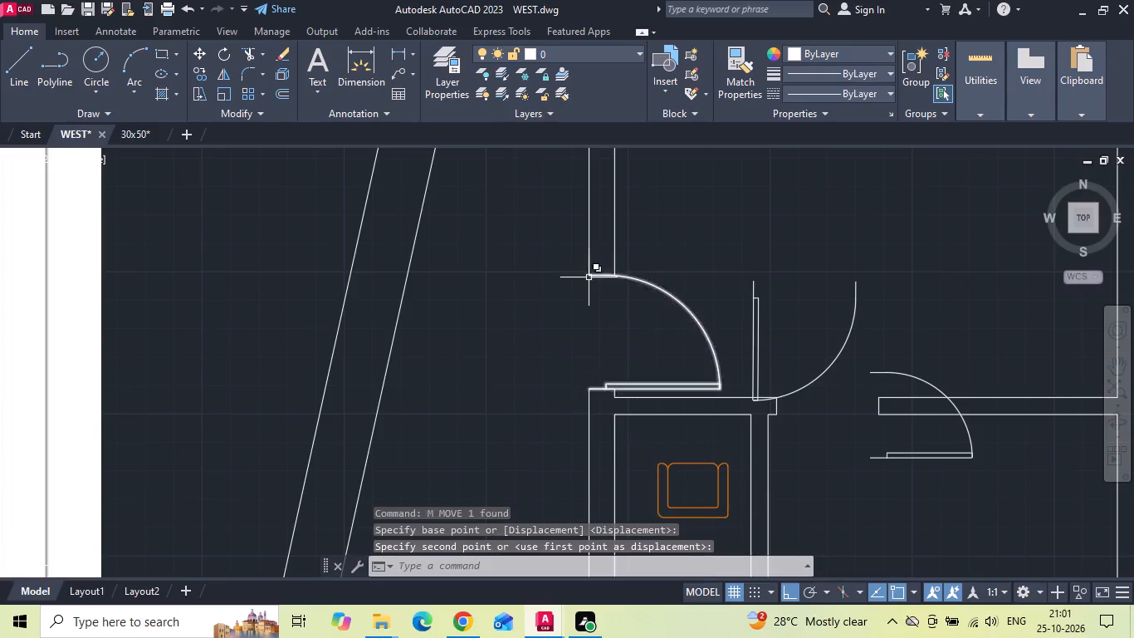
# Move the downward-swinging door into the bedroom opening, placing its arc end on the upper corner of the right-hand jamb.
pyautogui.scroll(-1, 584, 285)
pyautogui.click(748, 313)
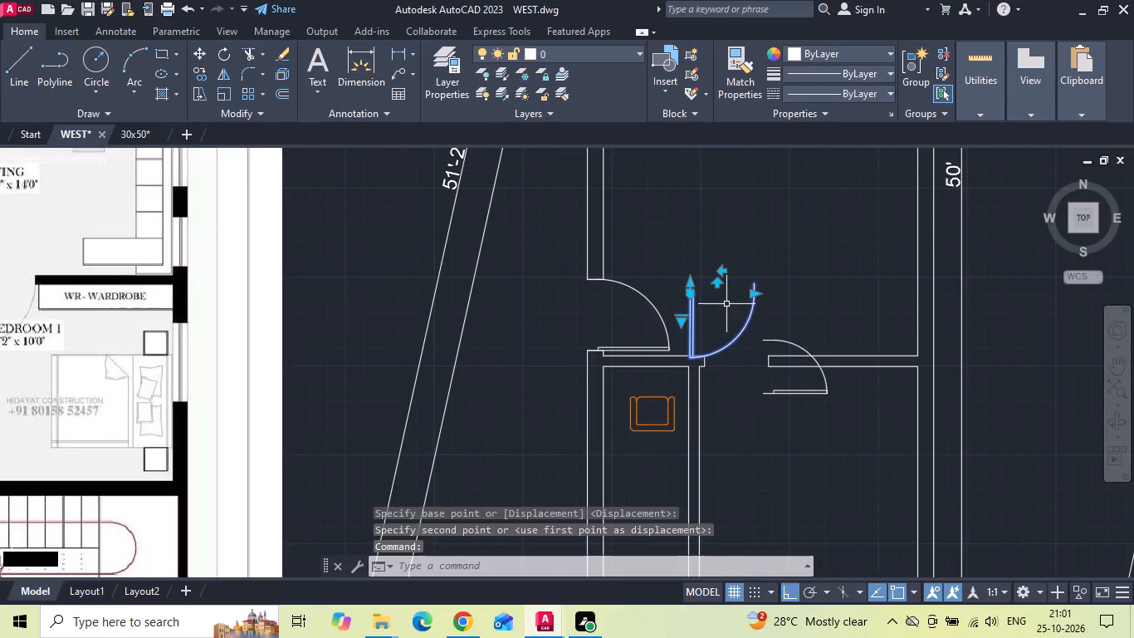
pyautogui.rightClick(726, 303)
pyautogui.click(743, 305)
pyautogui.scroll(2, 741, 304)
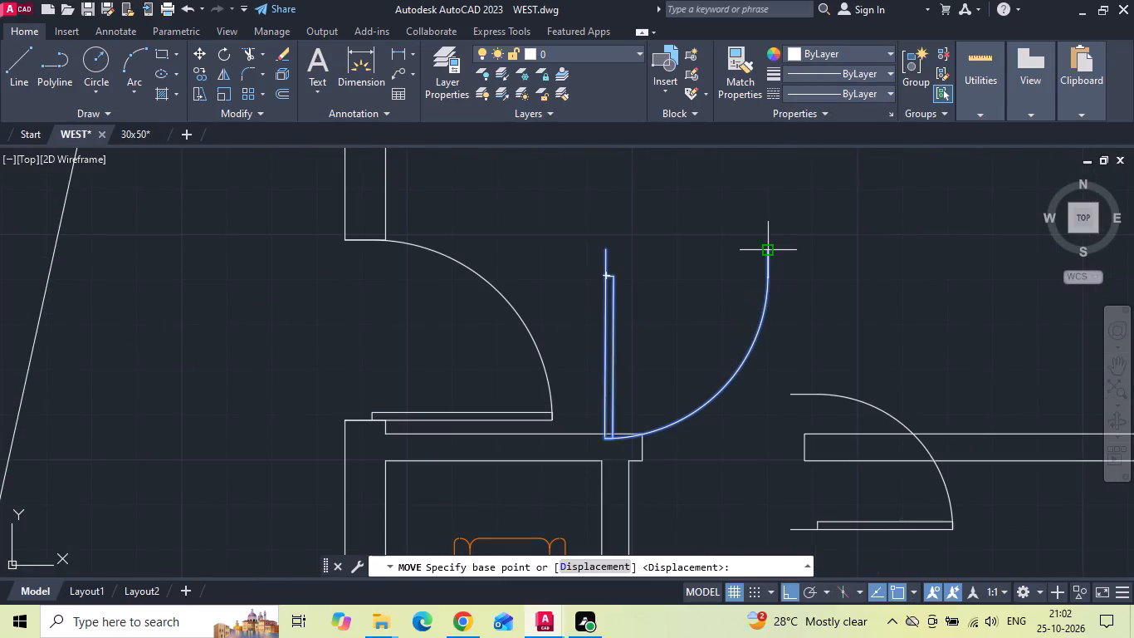
pyautogui.click(771, 245)
pyautogui.click(805, 434)
pyautogui.scroll(-2, 703, 279)
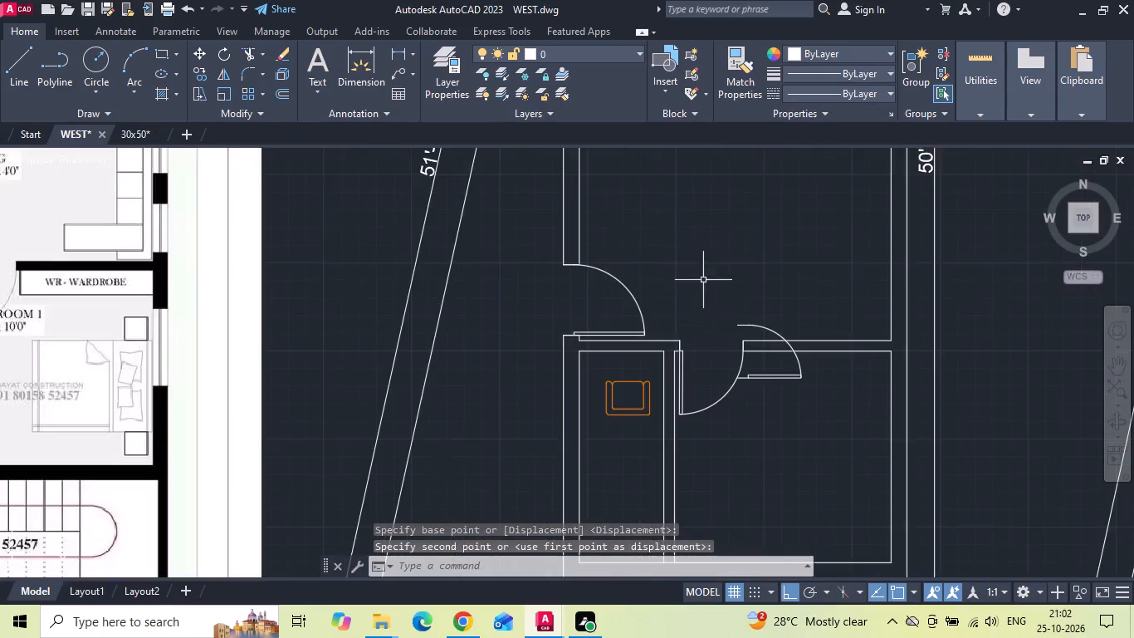
# Shift the bedroom door slightly down so its hinge-side end meets the upper corner of the left-hand jamb.
pyautogui.scroll(2, 736, 363)
pyautogui.scroll(2, 642, 322)
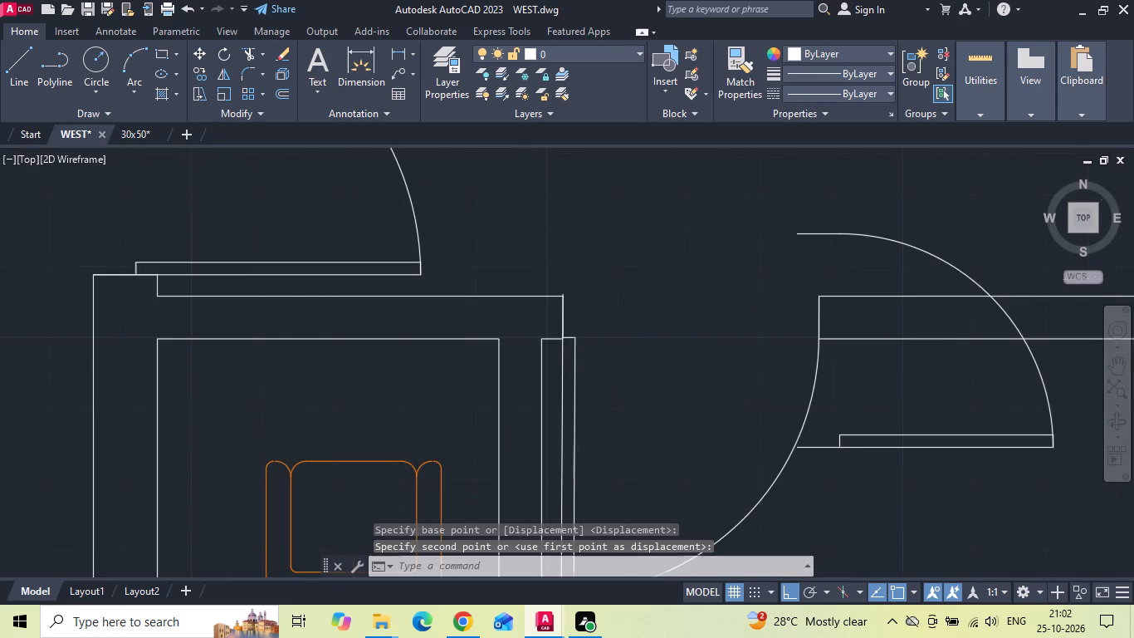
pyautogui.click(555, 336)
pyautogui.click(555, 361)
pyautogui.rightClick(555, 253)
pyautogui.click(574, 302)
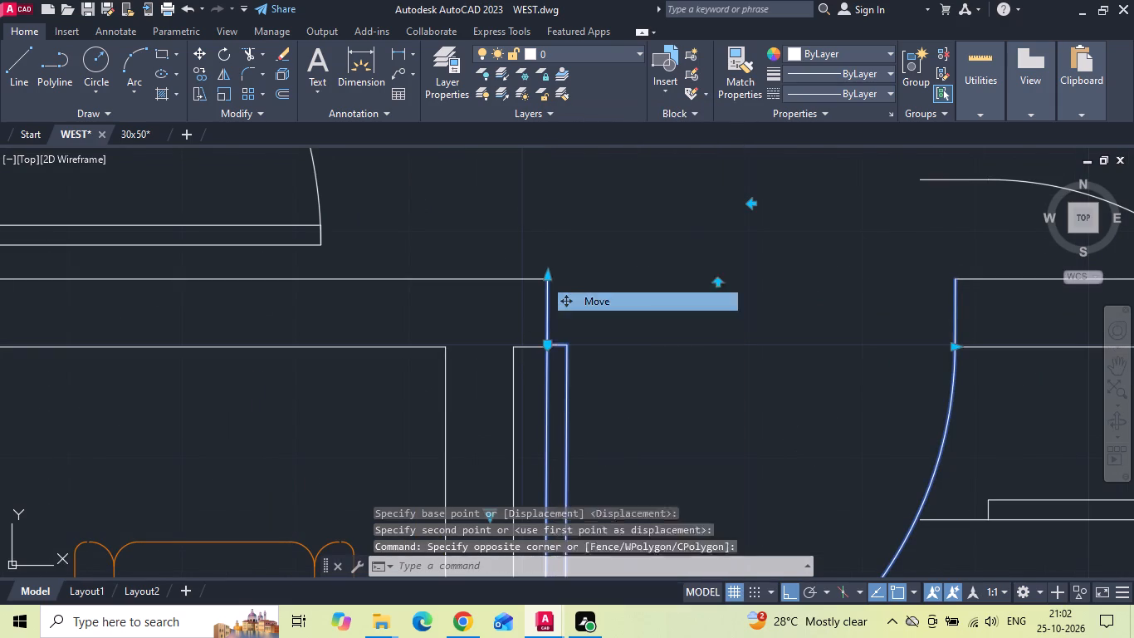
pyautogui.scroll(4, 553, 282)
pyautogui.click(491, 243)
pyautogui.click(491, 257)
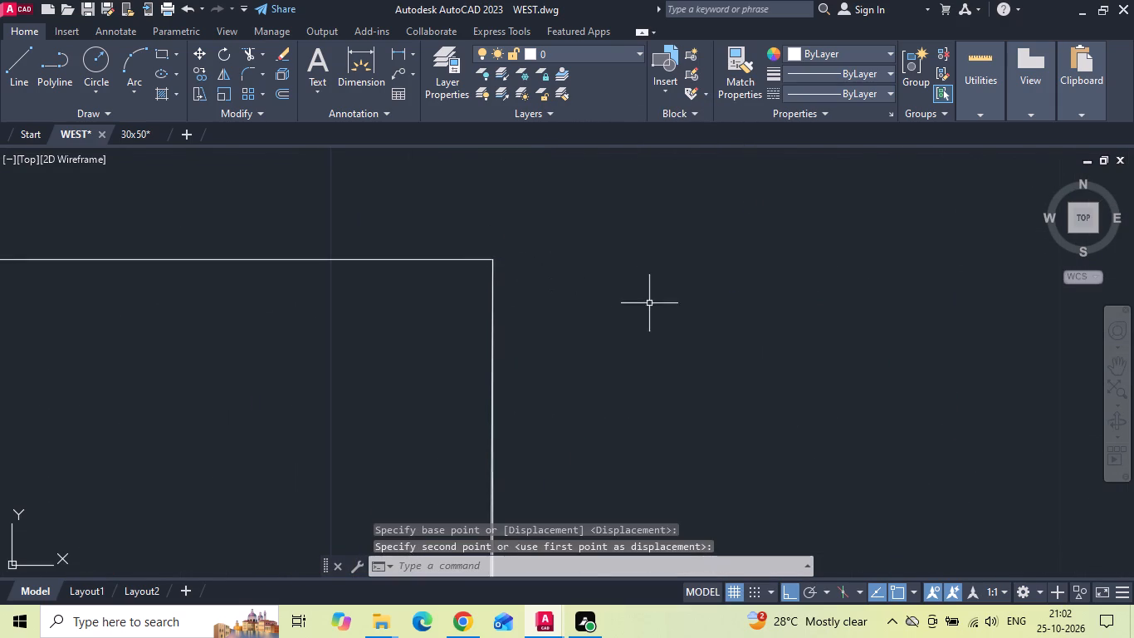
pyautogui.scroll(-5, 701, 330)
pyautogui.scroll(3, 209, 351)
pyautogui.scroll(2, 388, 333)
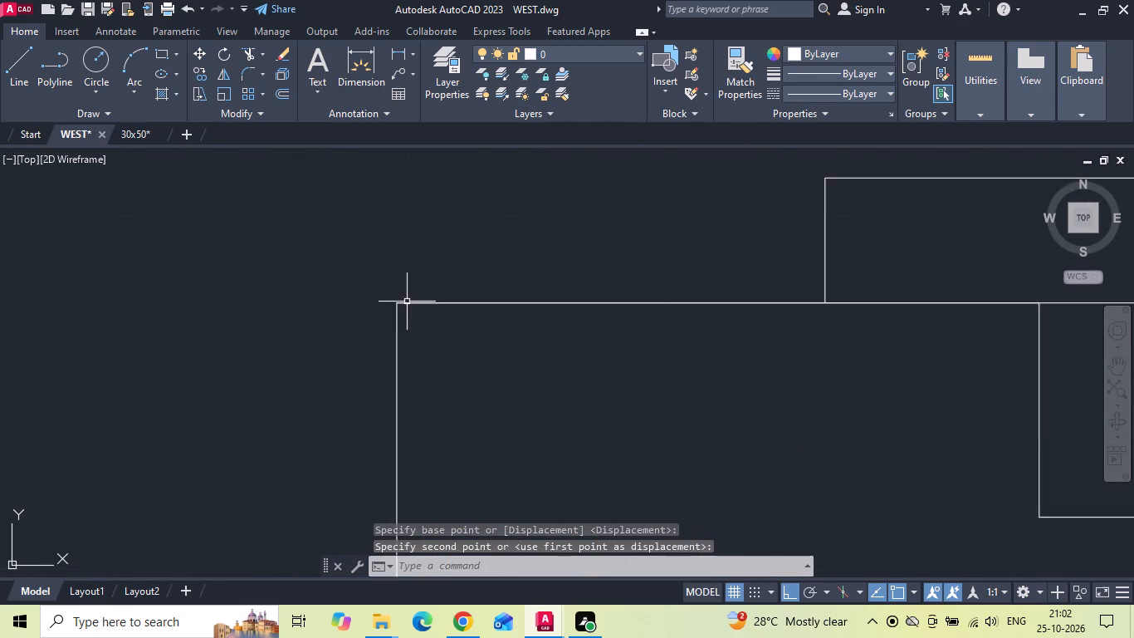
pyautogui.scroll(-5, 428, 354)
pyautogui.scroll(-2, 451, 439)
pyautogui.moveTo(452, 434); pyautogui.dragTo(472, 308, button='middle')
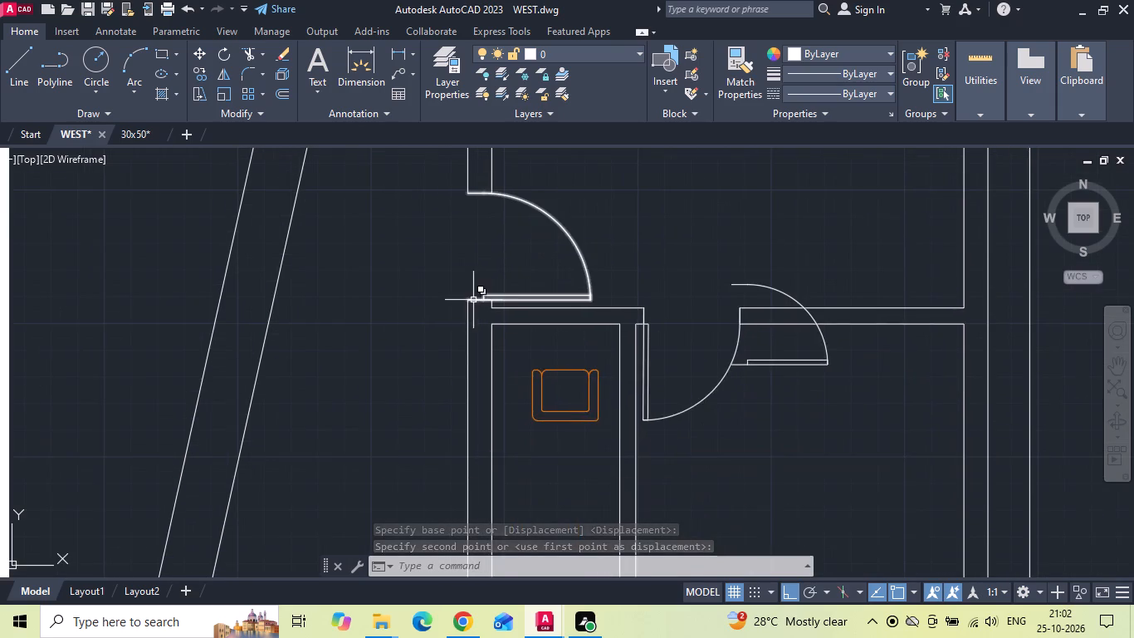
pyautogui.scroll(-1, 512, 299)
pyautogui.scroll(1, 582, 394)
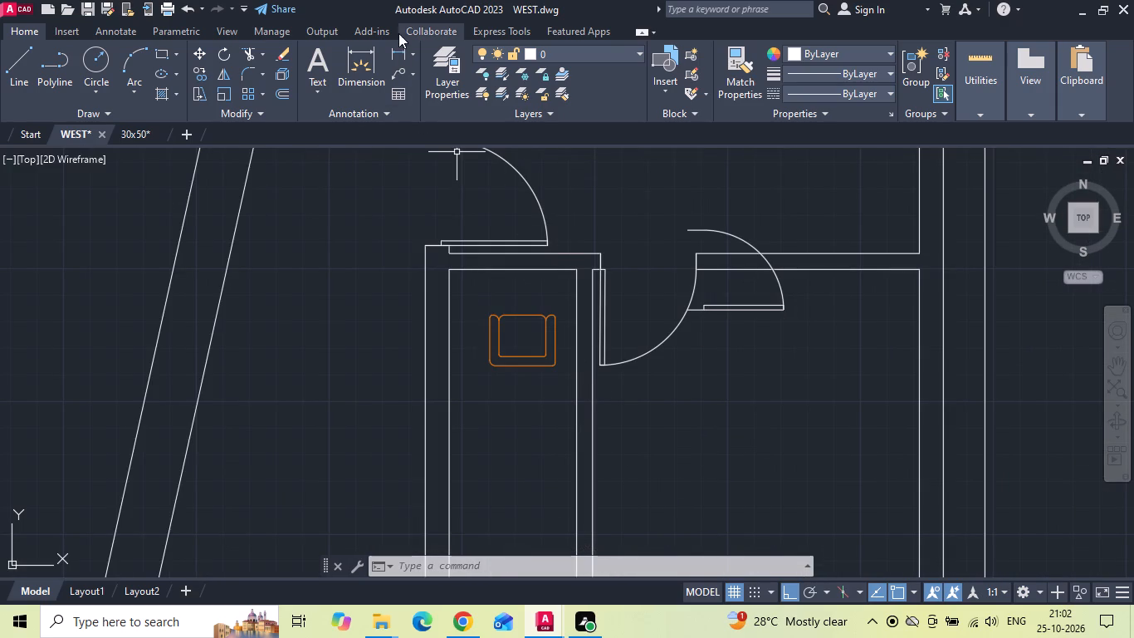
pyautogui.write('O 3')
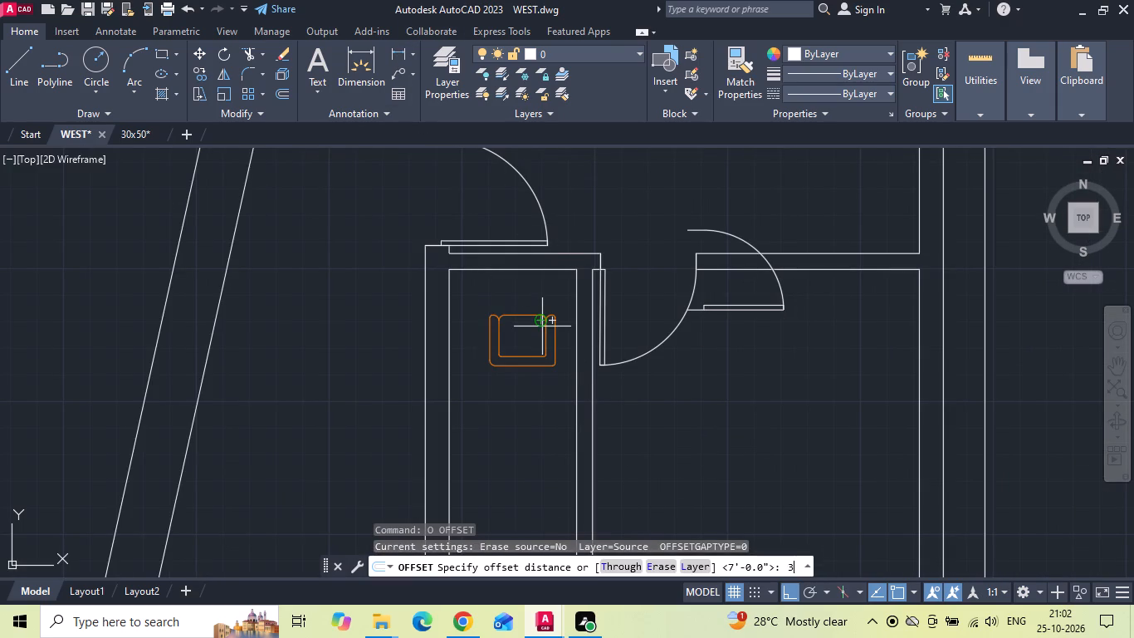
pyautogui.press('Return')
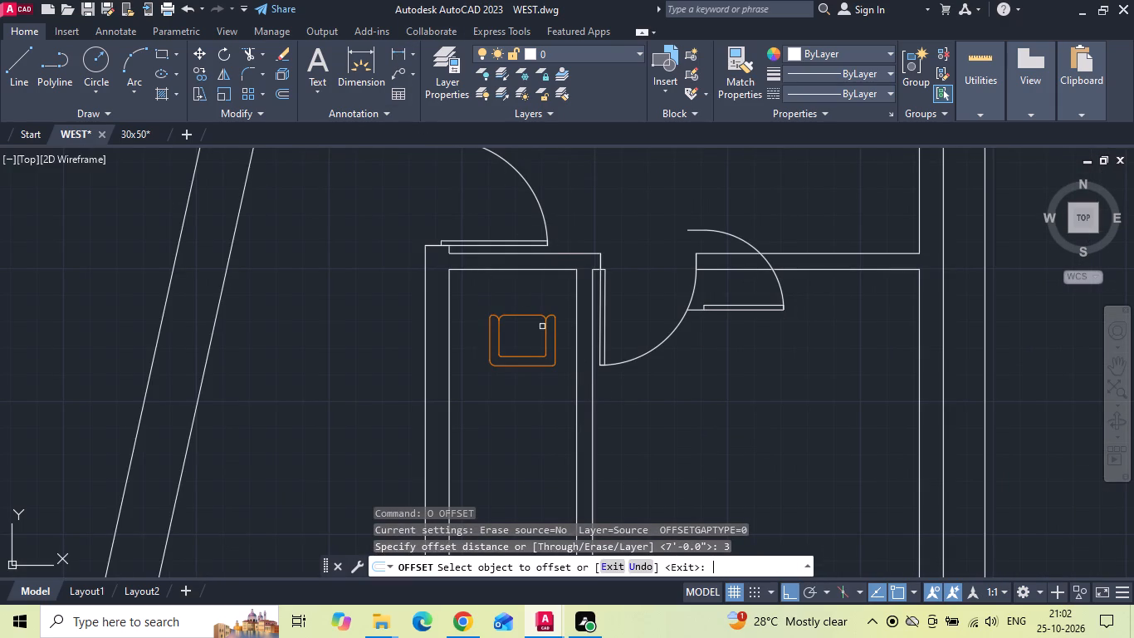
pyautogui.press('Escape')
# Offset the toilet's upper inner wall line 3'6" down into the room.
pyautogui.write('O')
pyautogui.press('space')
pyautogui.scroll(-2, 592, 341)
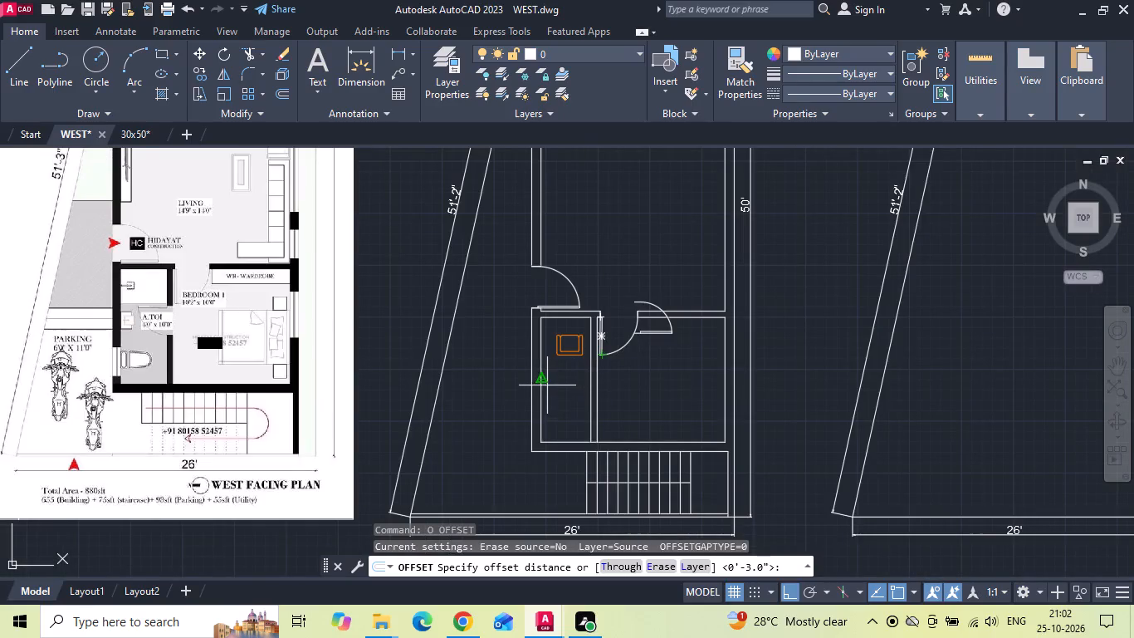
pyautogui.scroll(1, 547, 385)
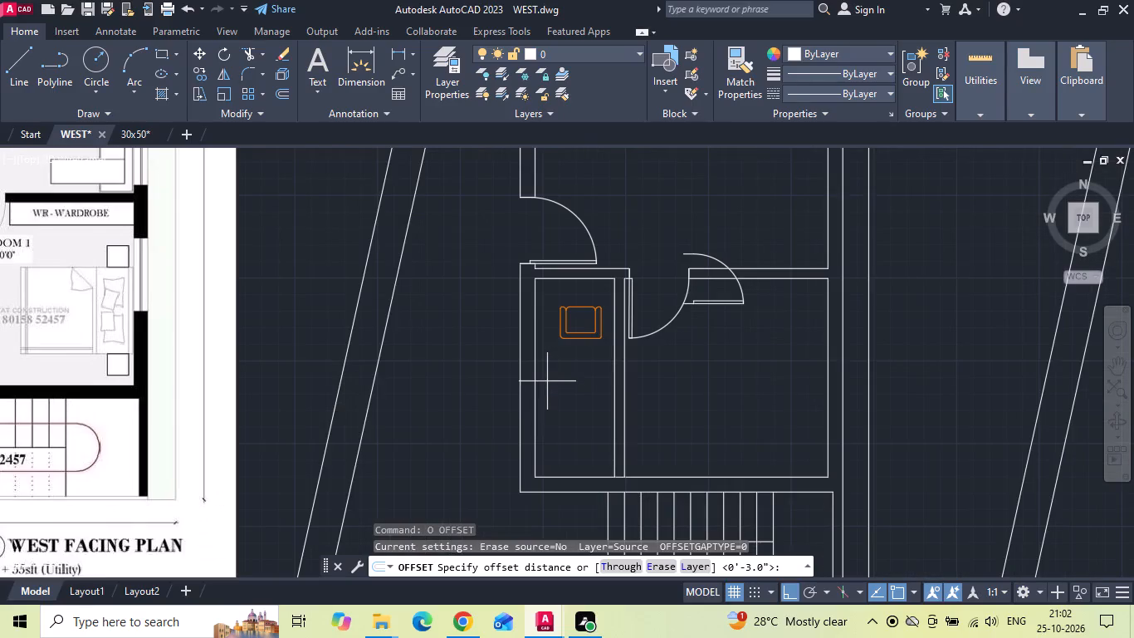
pyautogui.write("3'6")
pyautogui.press('space')
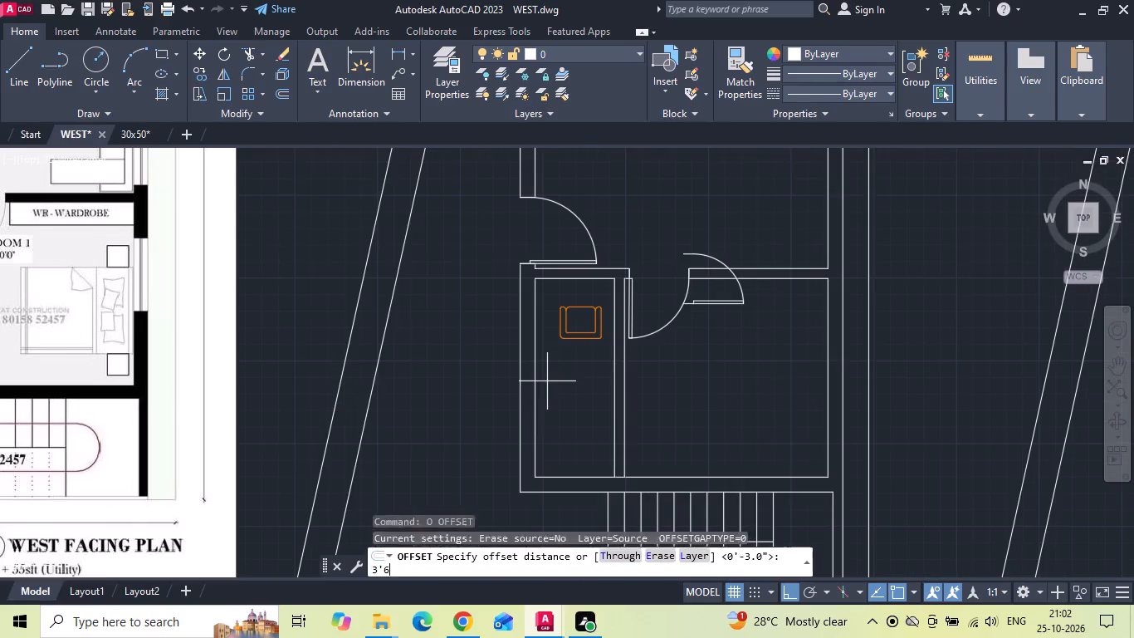
pyautogui.click(599, 276)
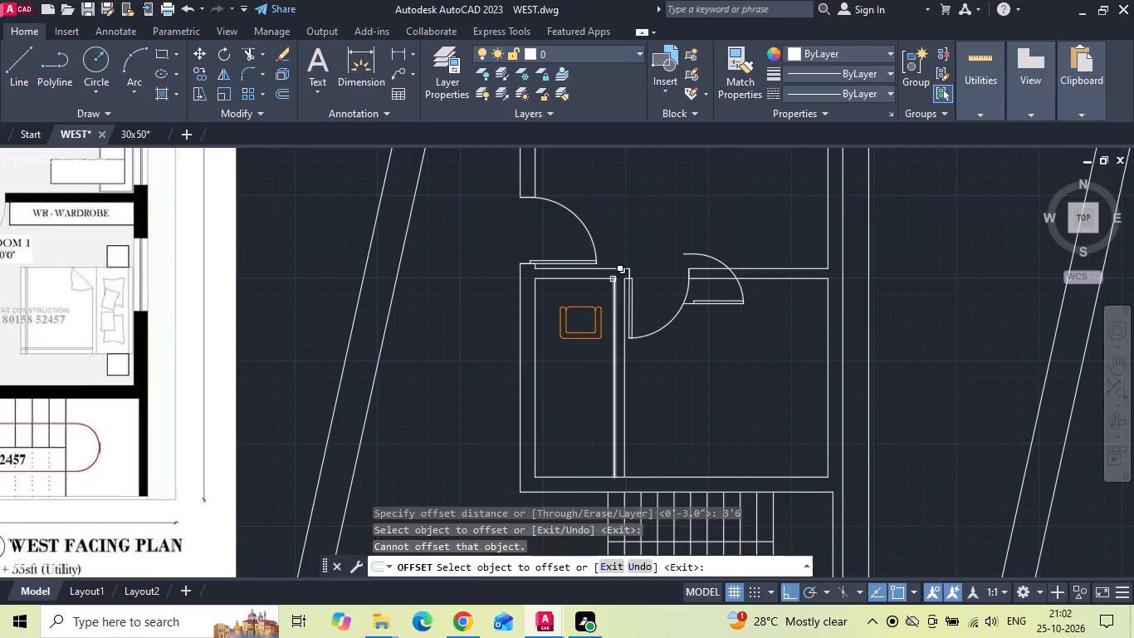
pyautogui.click(608, 278)
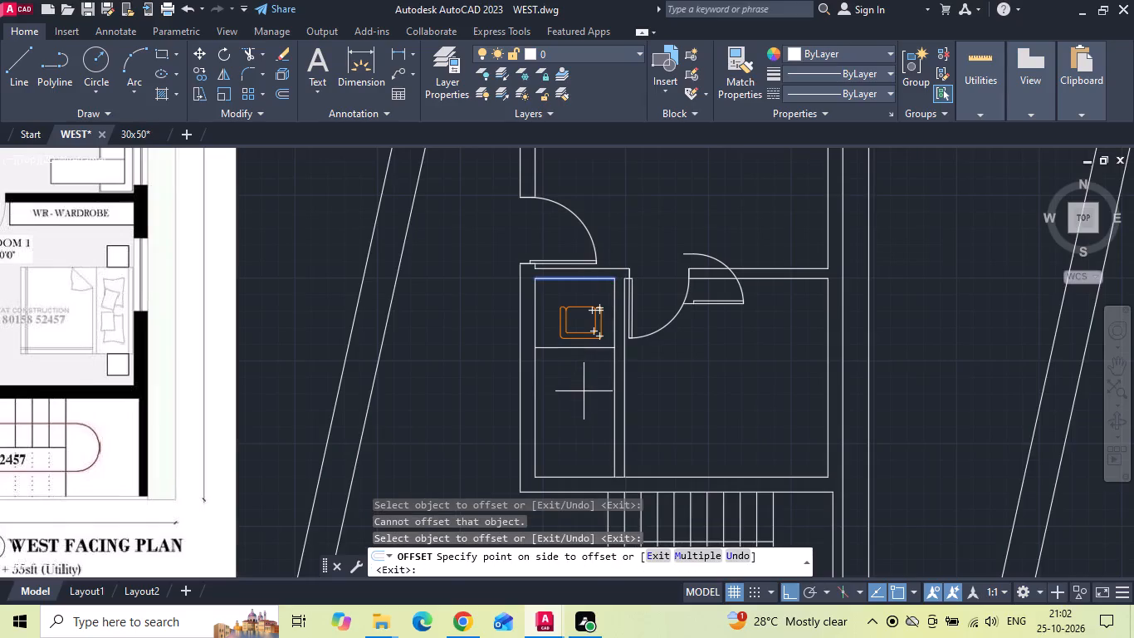
pyautogui.click(584, 391)
pyautogui.press('Escape')
# Delete the orange chair-shaped block from the toilet.
pyautogui.click(585, 321)
pyautogui.click(578, 304)
pyautogui.press('Delete')
# Extend the offset line across the partition wall between the toilet and the bedroom.
pyautogui.scroll(-1, 633, 323)
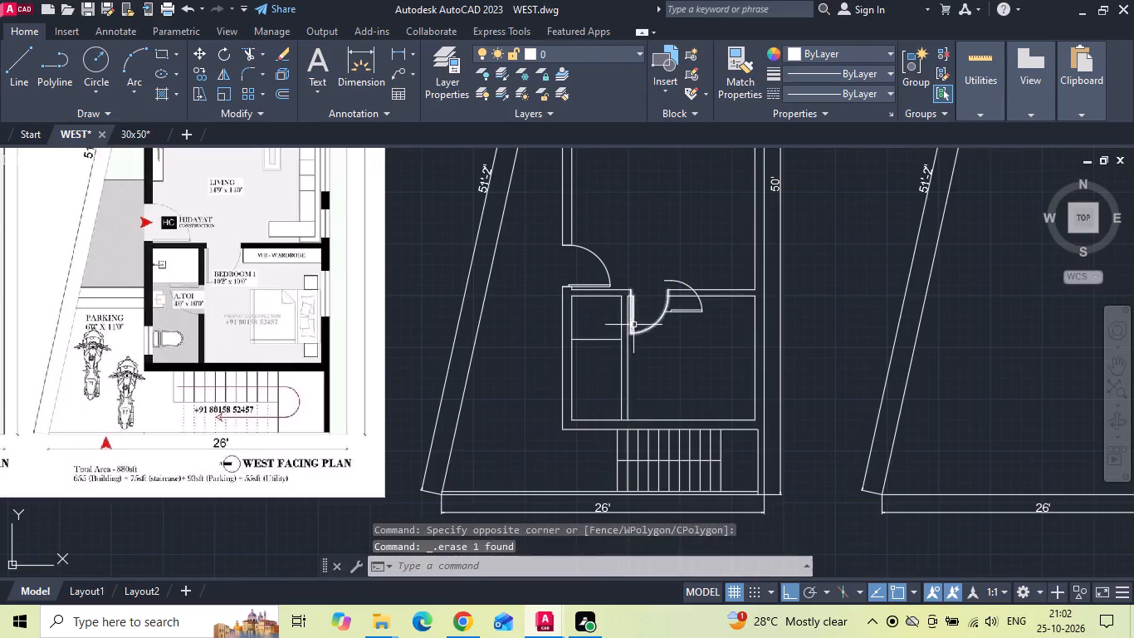
pyautogui.write('EX')
pyautogui.press('space')
pyautogui.scroll(2, 607, 347)
pyautogui.click(622, 321)
pyautogui.click(618, 376)
pyautogui.press('Escape')
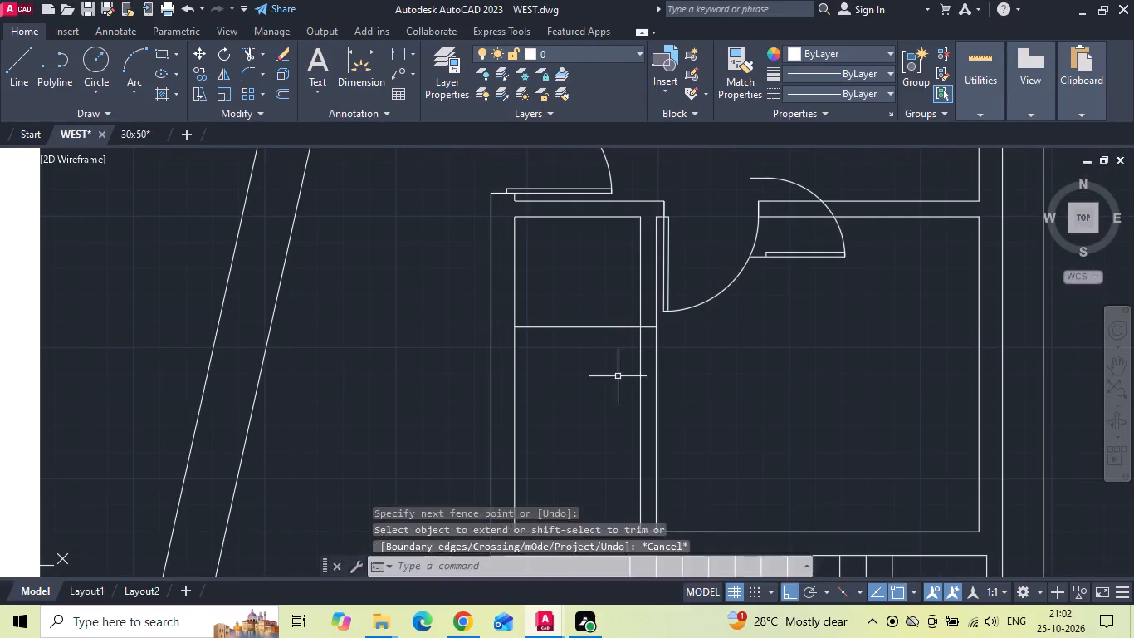
# Offset the extended line 2'6" down to mark the other side of the toilet door opening.
pyautogui.write("O 2'")
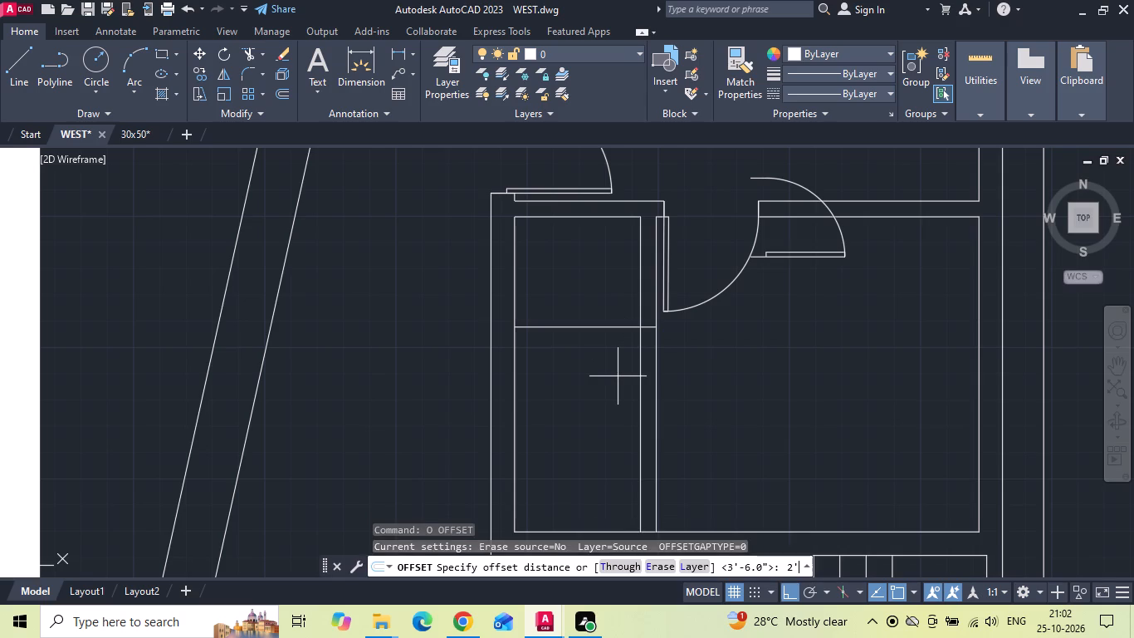
pyautogui.write('6')
pyautogui.press('space')
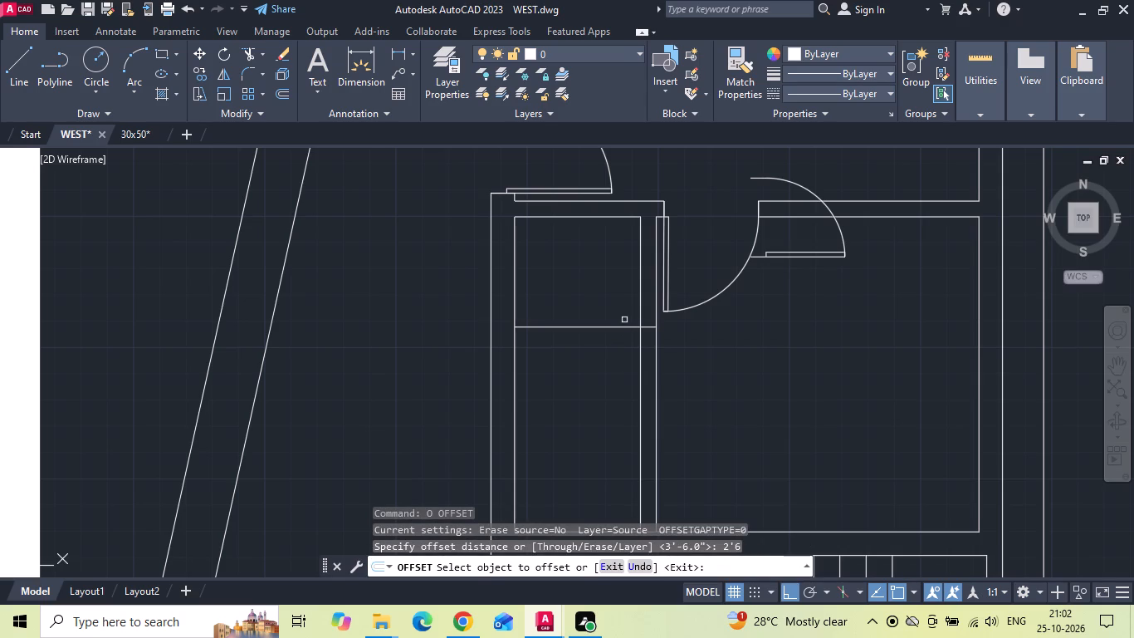
pyautogui.moveTo(624, 326); pyautogui.dragTo(621, 376)
pyautogui.click(610, 411)
pyautogui.press('Escape')
# Trim both offset lines inside the toilet and the partition wall lines between them to form the door opening.
pyautogui.press('r')
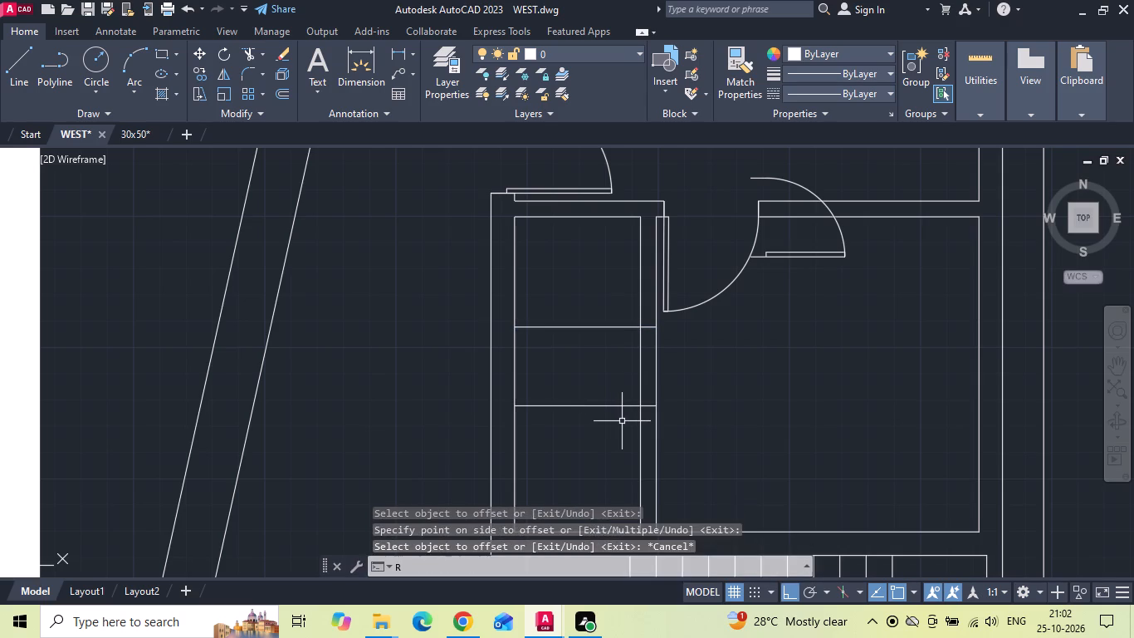
pyautogui.press('Escape')
pyautogui.write('TR')
pyautogui.press('space')
pyautogui.moveTo(623, 312); pyautogui.dragTo(619, 431)
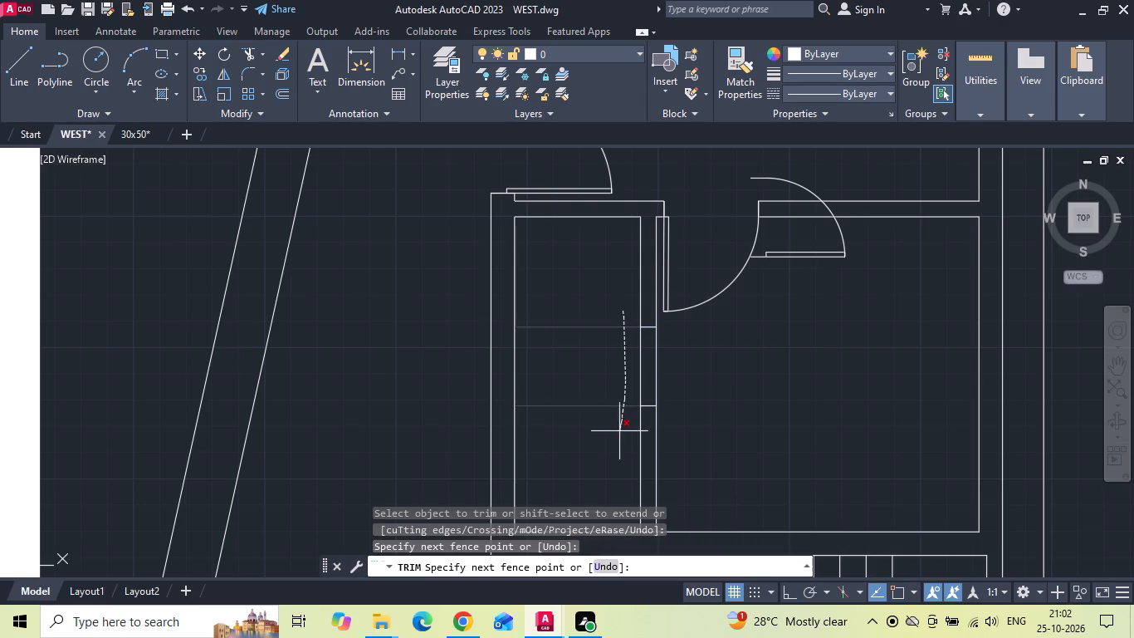
pyautogui.moveTo(619, 431); pyautogui.dragTo(661, 399)
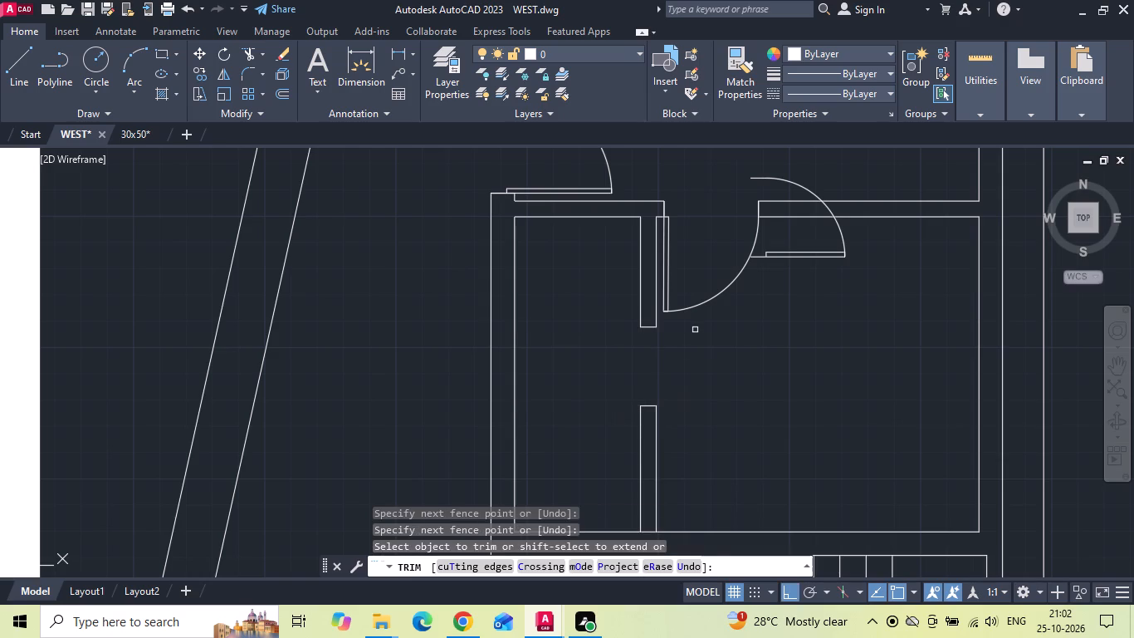
pyautogui.press('Escape')
# Save the drawing.
pyautogui.hotkey('ctrl', 's')
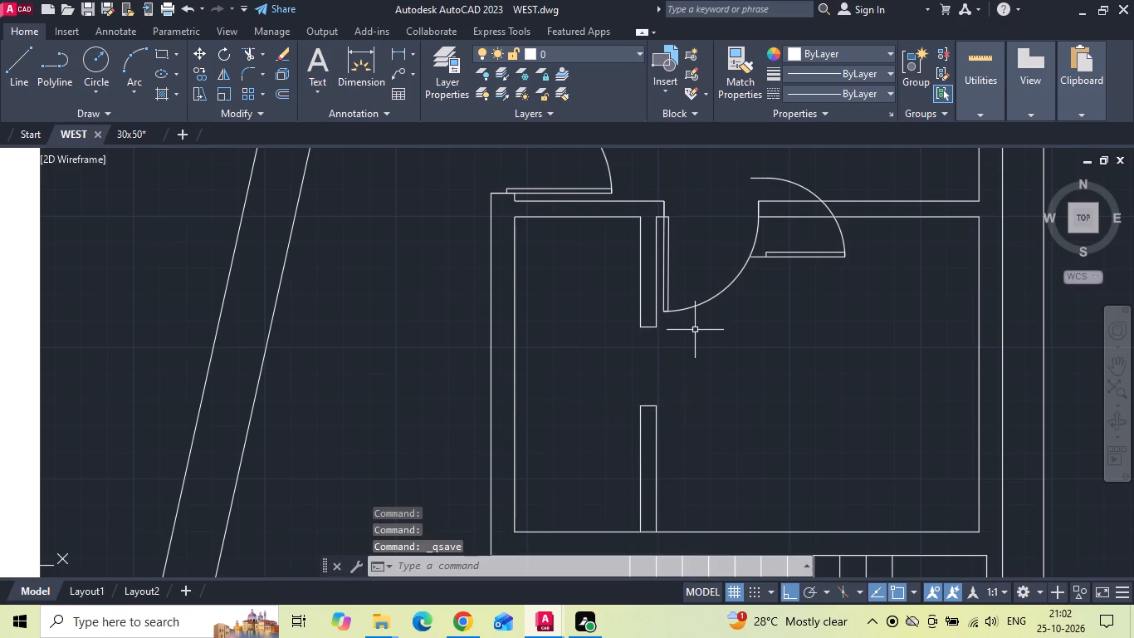
# Rotate the remaining small door 180° so that its leaf lies above the swing arc.
pyautogui.click(832, 256)
pyautogui.rightClick(830, 254)
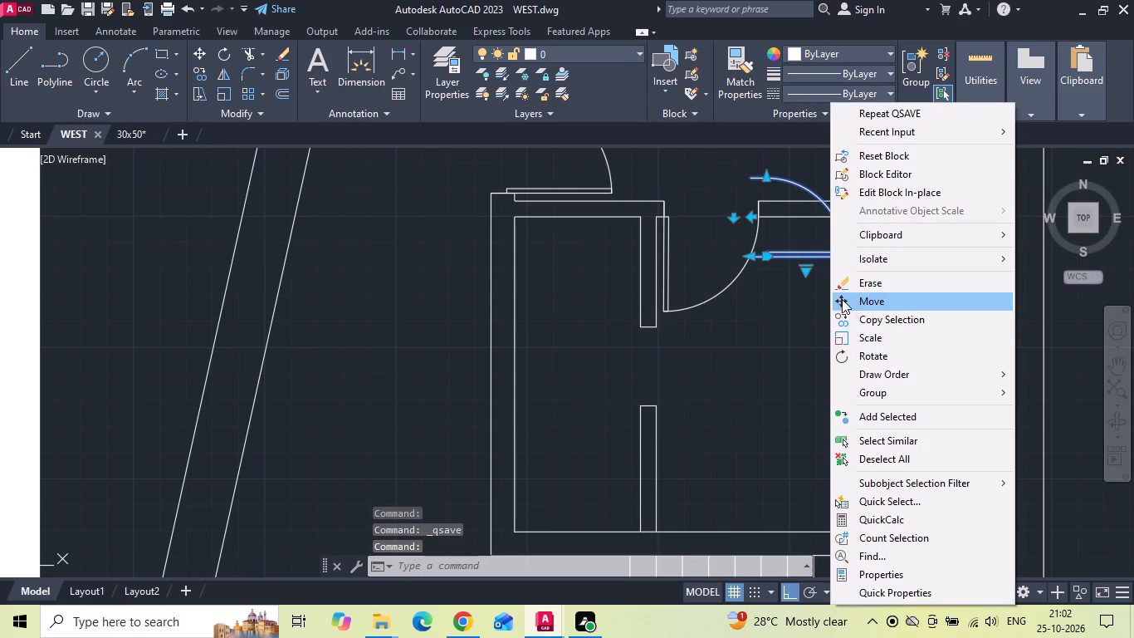
pyautogui.click(853, 356)
pyautogui.moveTo(846, 300); pyautogui.dragTo(841, 325)
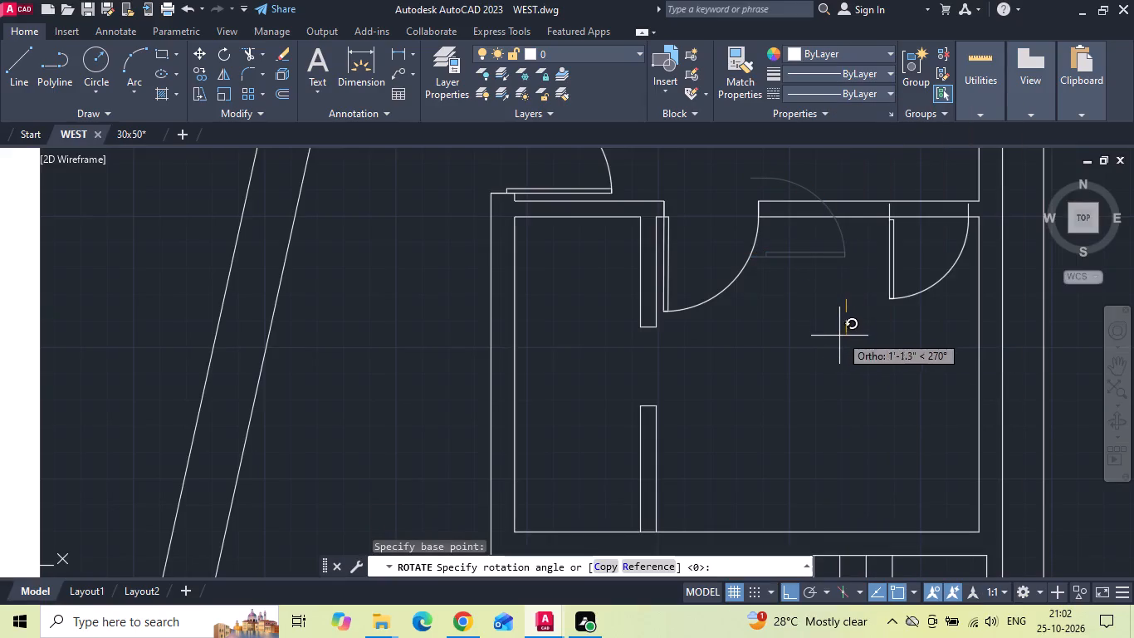
pyautogui.click(761, 296)
# Move the rotated door into the toilet opening, placing its leaf-side end on the bedroom-side corner of the upper jamb.
pyautogui.scroll(-3, 799, 350)
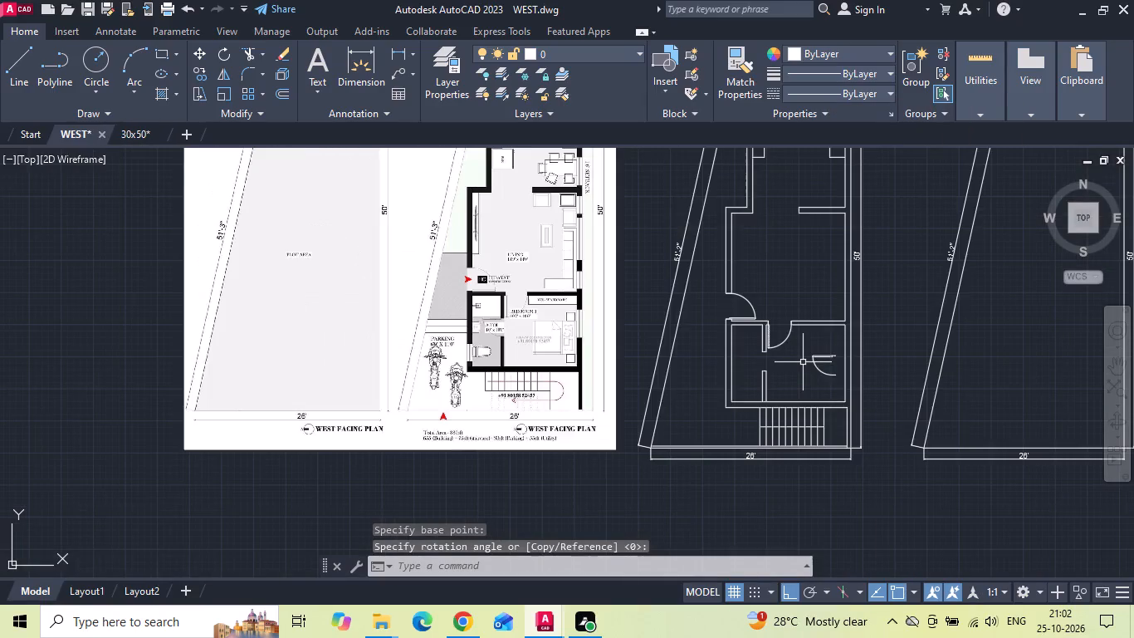
pyautogui.scroll(3, 826, 361)
pyautogui.doubleClick(832, 363)
pyautogui.click(795, 322)
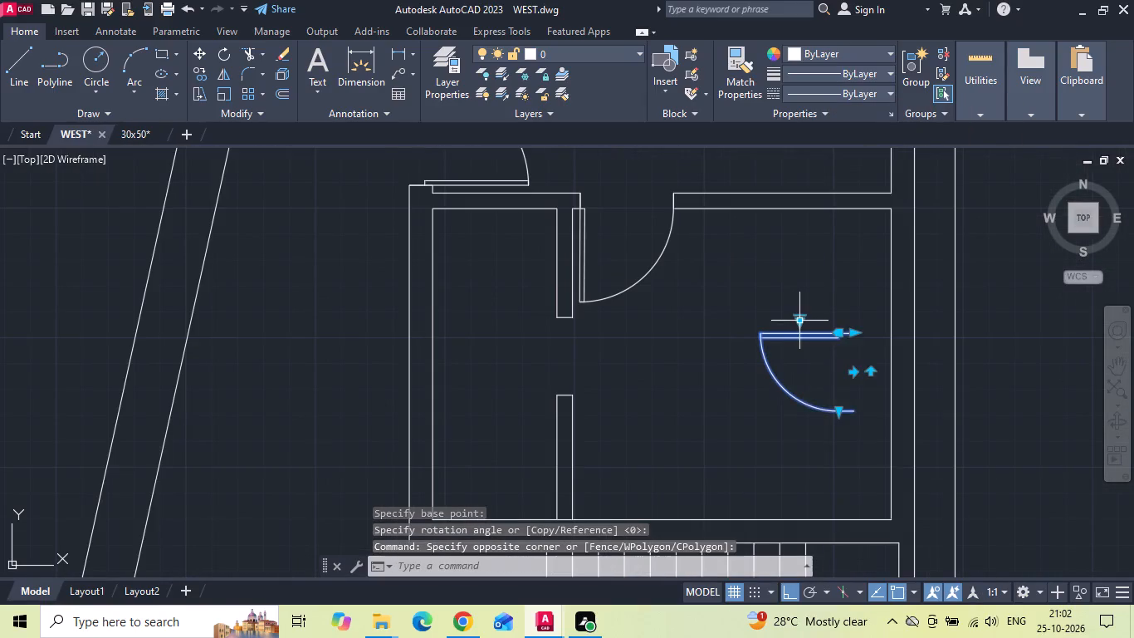
pyautogui.rightClick(795, 322)
pyautogui.click(855, 295)
pyautogui.scroll(2, 868, 312)
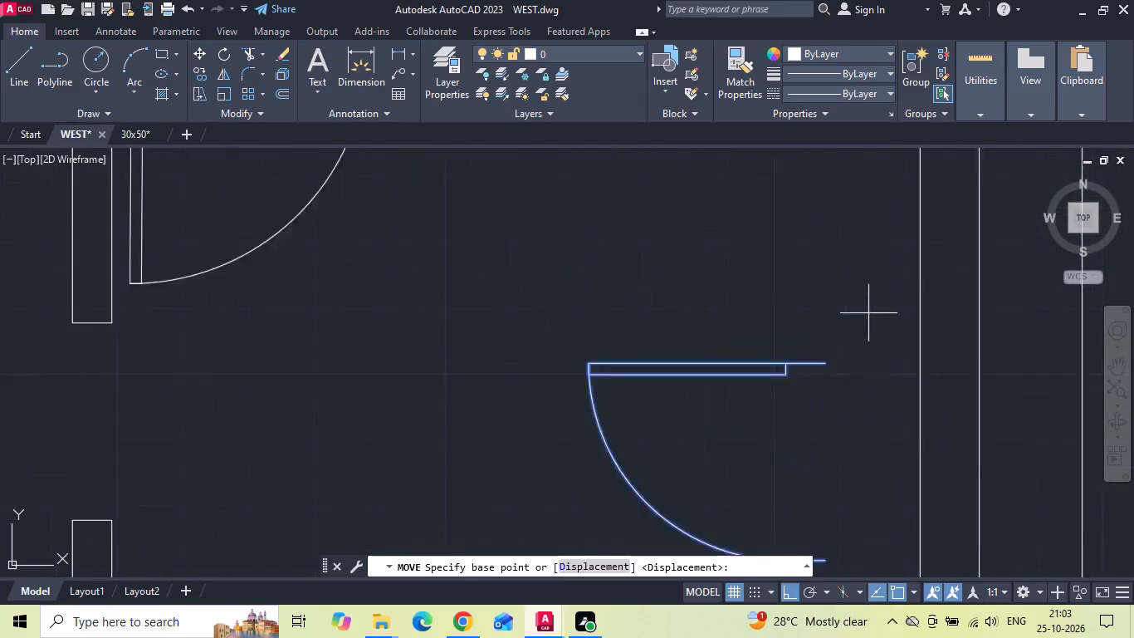
pyautogui.scroll(1, 868, 313)
pyautogui.click(793, 395)
pyautogui.scroll(-3, 818, 441)
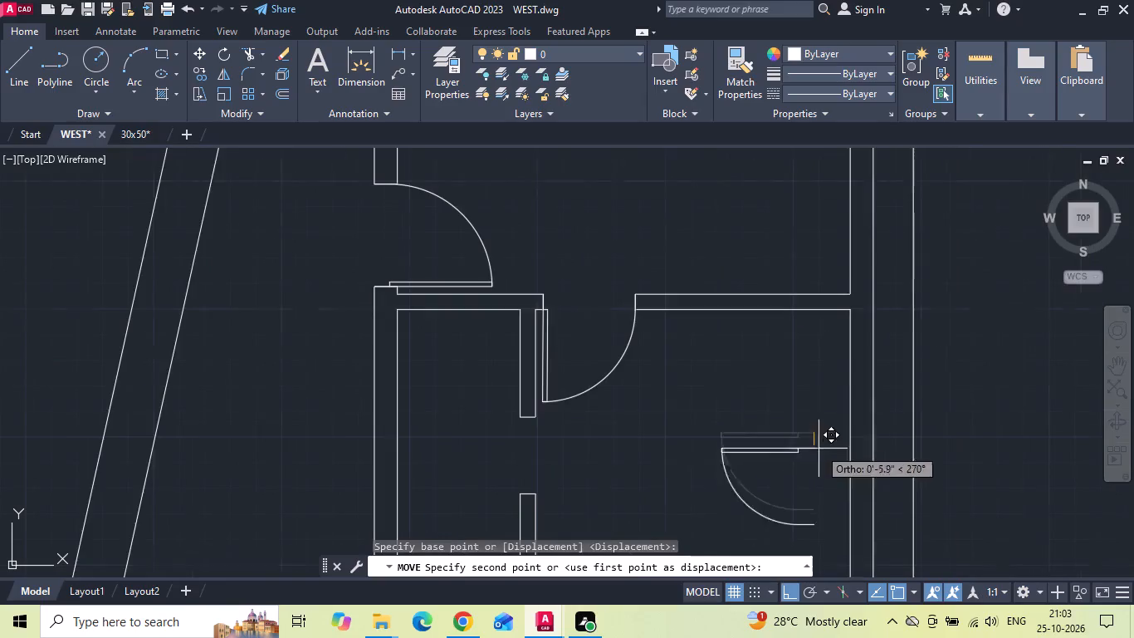
pyautogui.scroll(3, 572, 415)
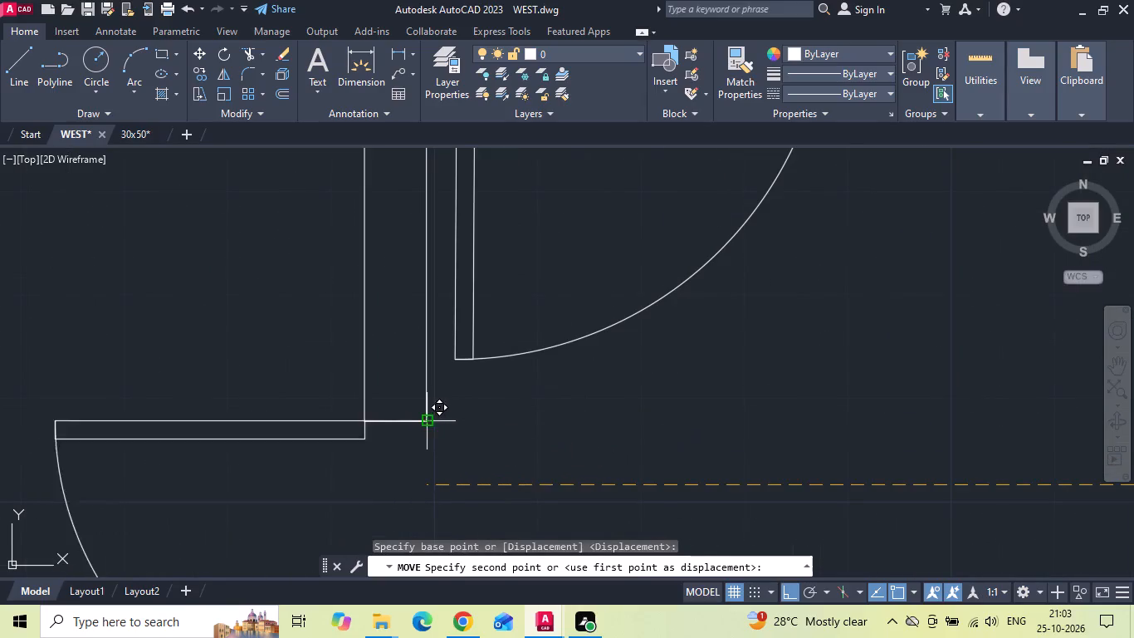
pyautogui.click(427, 419)
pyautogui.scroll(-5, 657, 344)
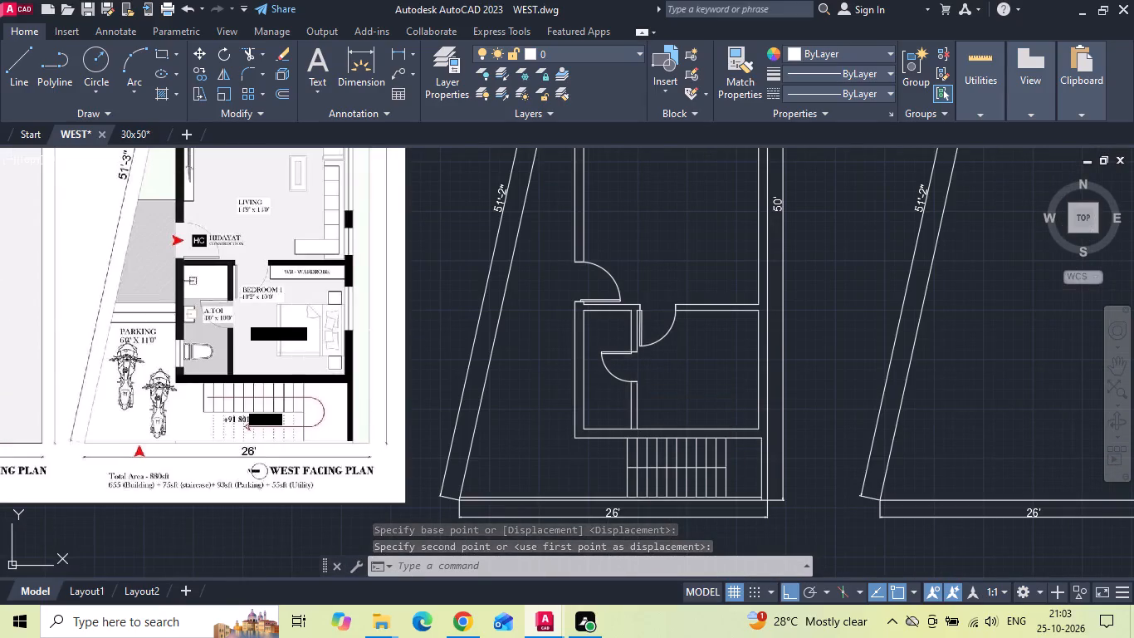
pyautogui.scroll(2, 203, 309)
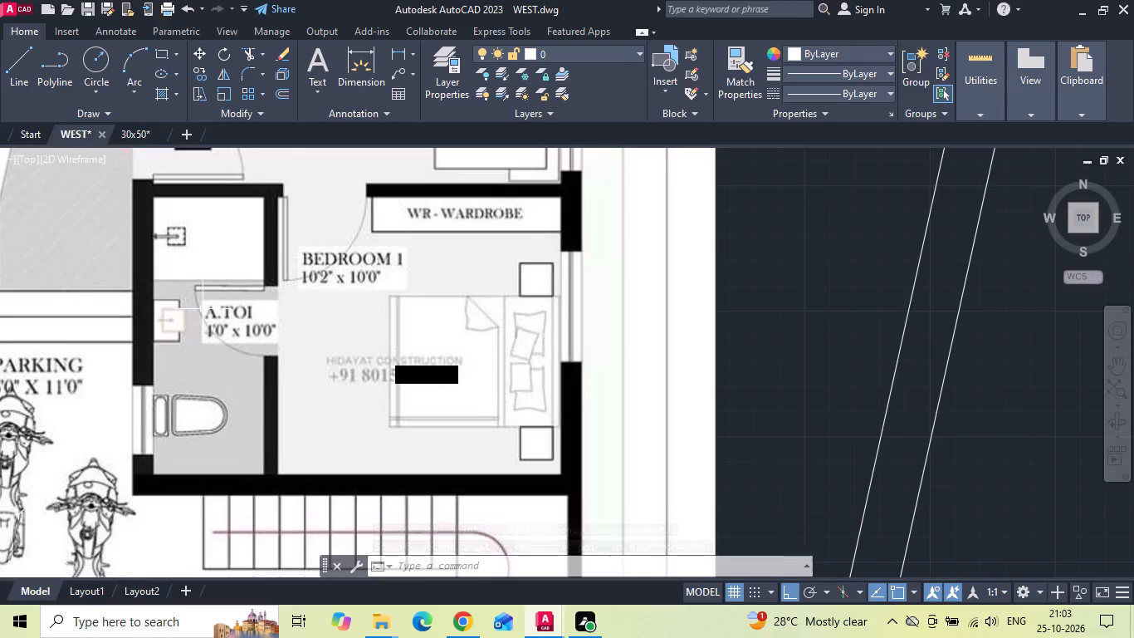
# Offset the toilet's upper inner wall line 3'3" down into the toilet to mark the shower area.
pyautogui.write('O')
pyautogui.press('space')
pyautogui.press('3')
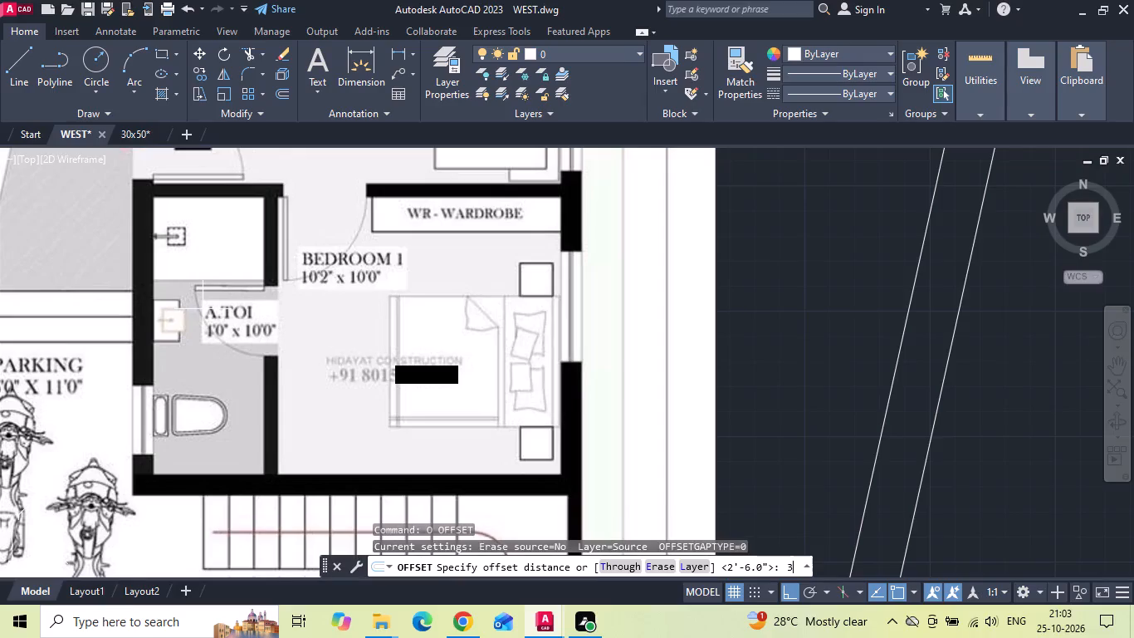
pyautogui.write("'3")
pyautogui.press('space')
pyautogui.scroll(-1, 252, 321)
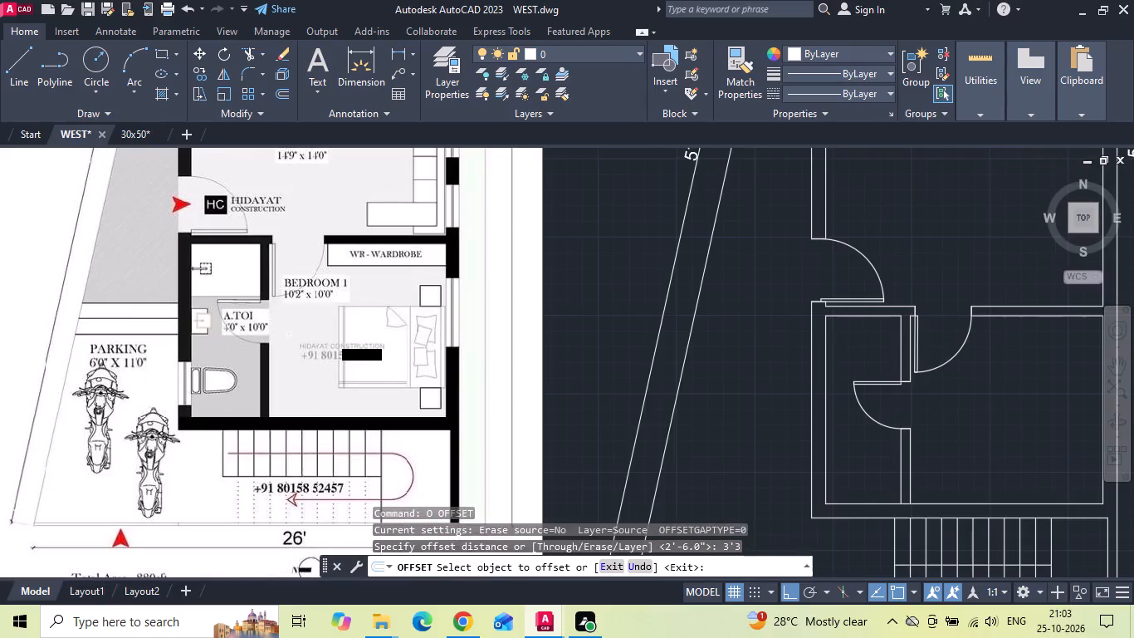
pyautogui.click(863, 317)
pyautogui.click(861, 348)
pyautogui.press('Escape')
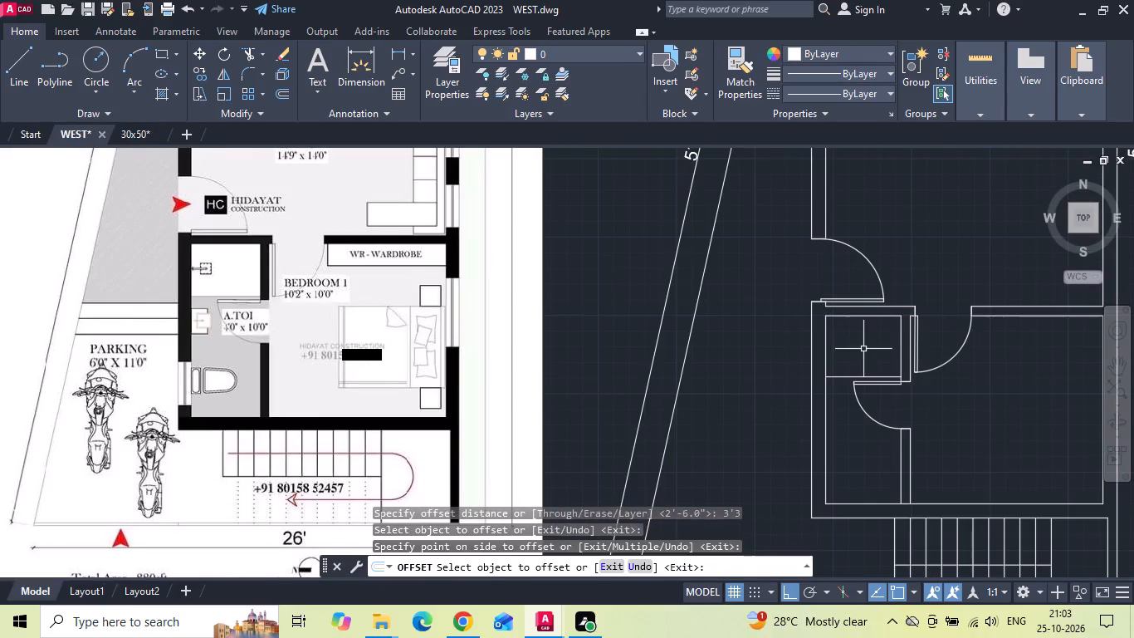
# Save the drawing.
pyautogui.hotkey('ctrl', 's')
# Offset the bedroom's upper inner wall line 18" into the room to form the wardrobe front.
pyautogui.moveTo(849, 348); pyautogui.dragTo(804, 373, button='middle')
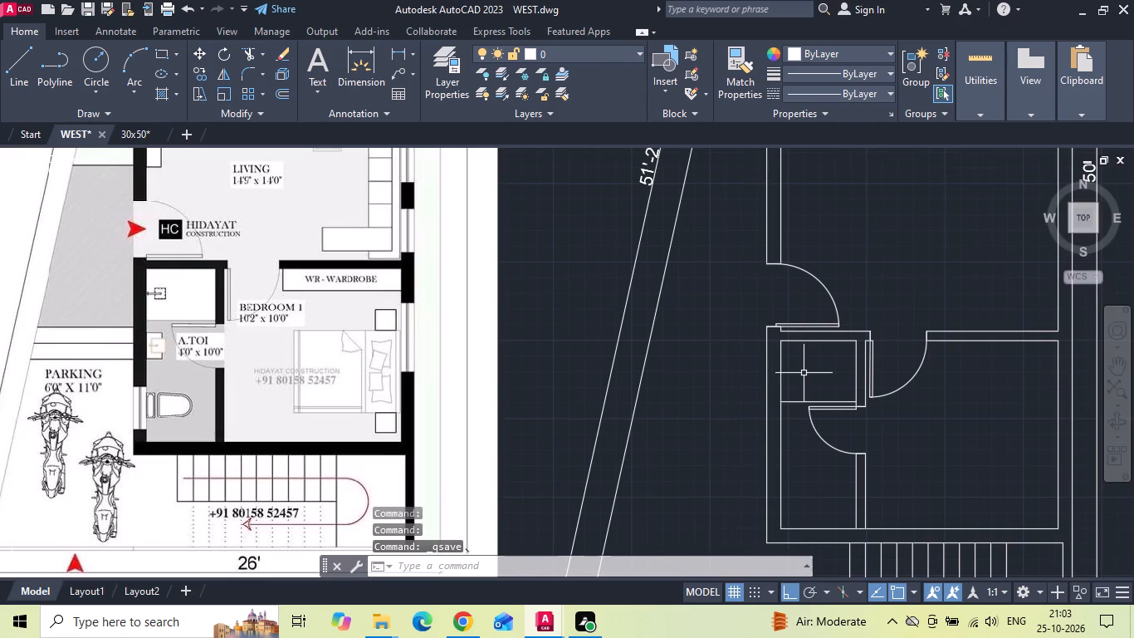
pyautogui.write('O 18')
pyautogui.press('Return')
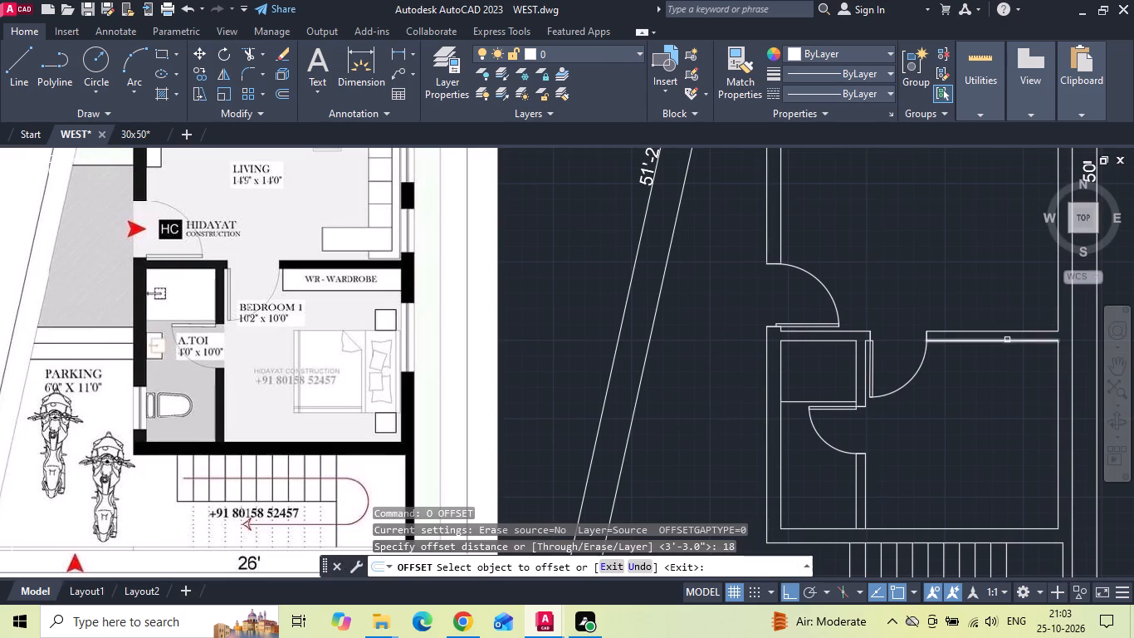
pyautogui.moveTo(1006, 340); pyautogui.dragTo(1005, 371)
pyautogui.click(1000, 403)
pyautogui.press('Escape')
# Extend the bedroom door's wardrobe-side jamb line down to the wardrobe front line.
pyautogui.write('EX')
pyautogui.press('space')
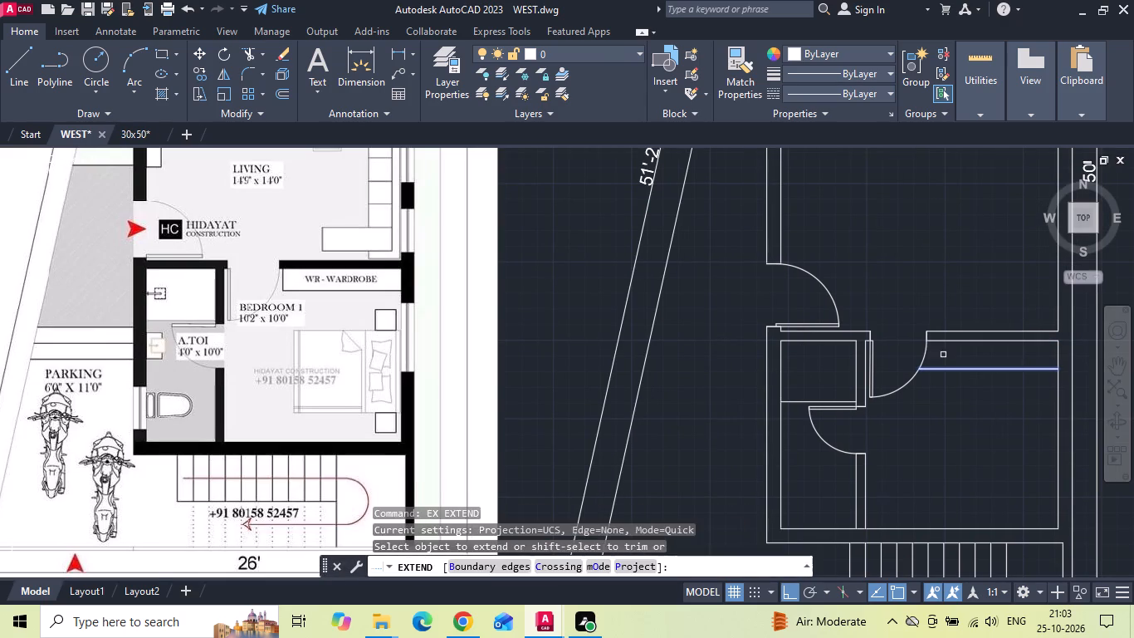
pyautogui.moveTo(918, 321); pyautogui.dragTo(959, 395)
pyautogui.scroll(2, 941, 357)
pyautogui.moveTo(902, 300); pyautogui.dragTo(898, 302)
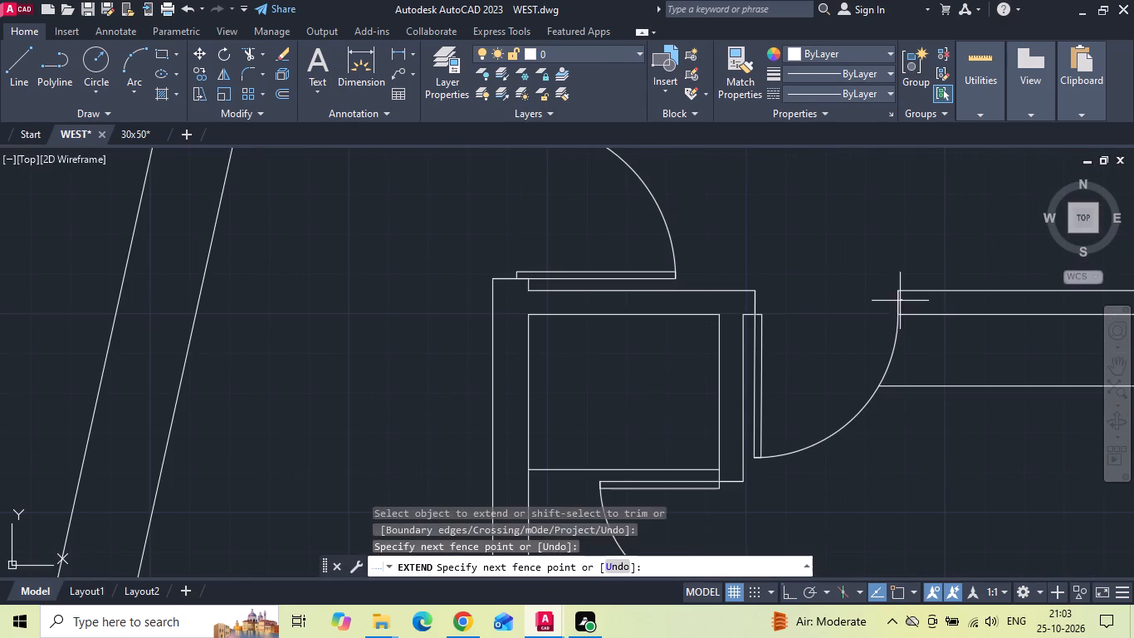
pyautogui.moveTo(898, 302); pyautogui.dragTo(820, 314)
pyautogui.click(797, 466)
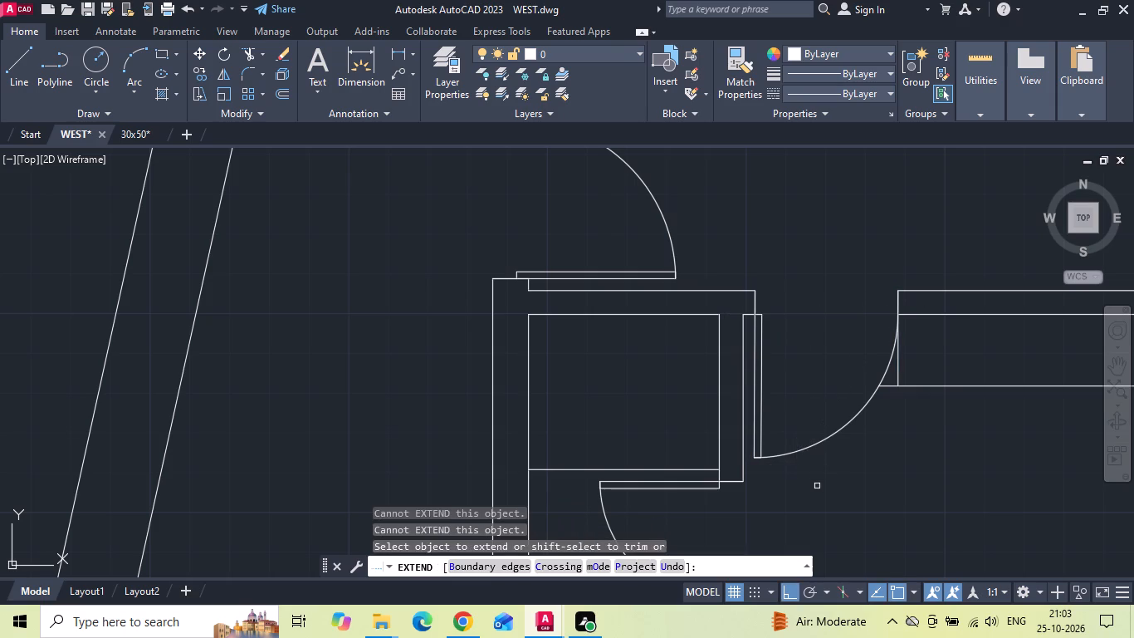
# Fillet the extended jamb line with the wardrobe front line into a sharp corner beside the door.
pyautogui.press('f')
pyautogui.press('space')
pyautogui.press('Escape')
pyautogui.write('F')
pyautogui.press('space')
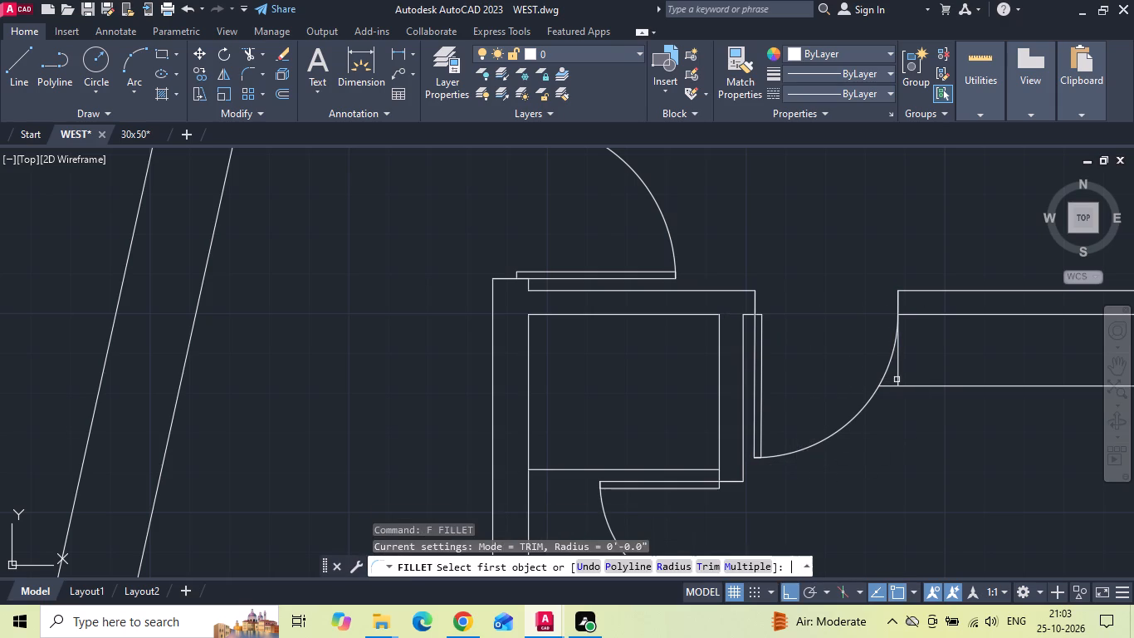
pyautogui.click(897, 379)
pyautogui.click(919, 387)
pyautogui.scroll(-2, 682, 309)
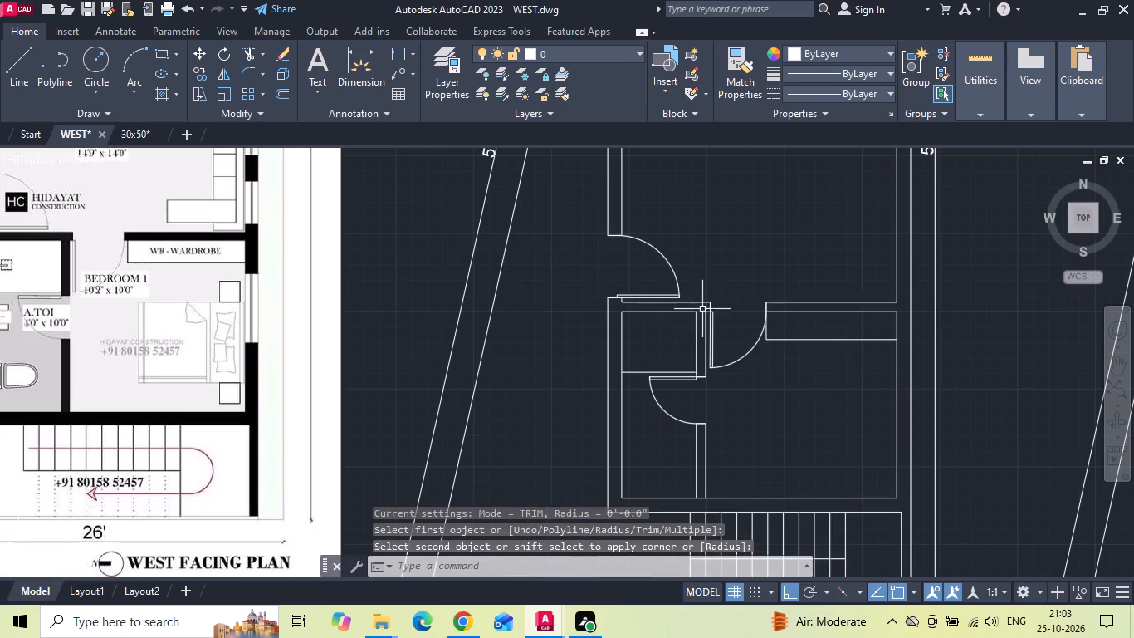
pyautogui.press('Escape')
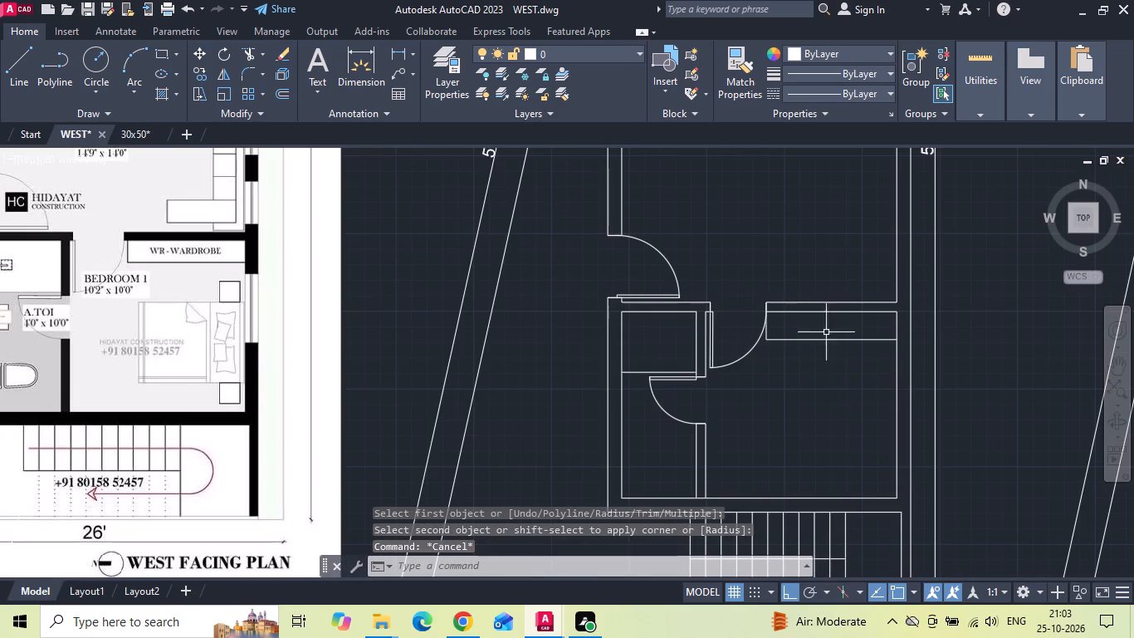
# Draw a horizontal line from the free end of the toilet door leaf west across the parking area, past both slanted boundary lines.
pyautogui.middleClick(833, 385)
pyautogui.scroll(-1, 835, 389)
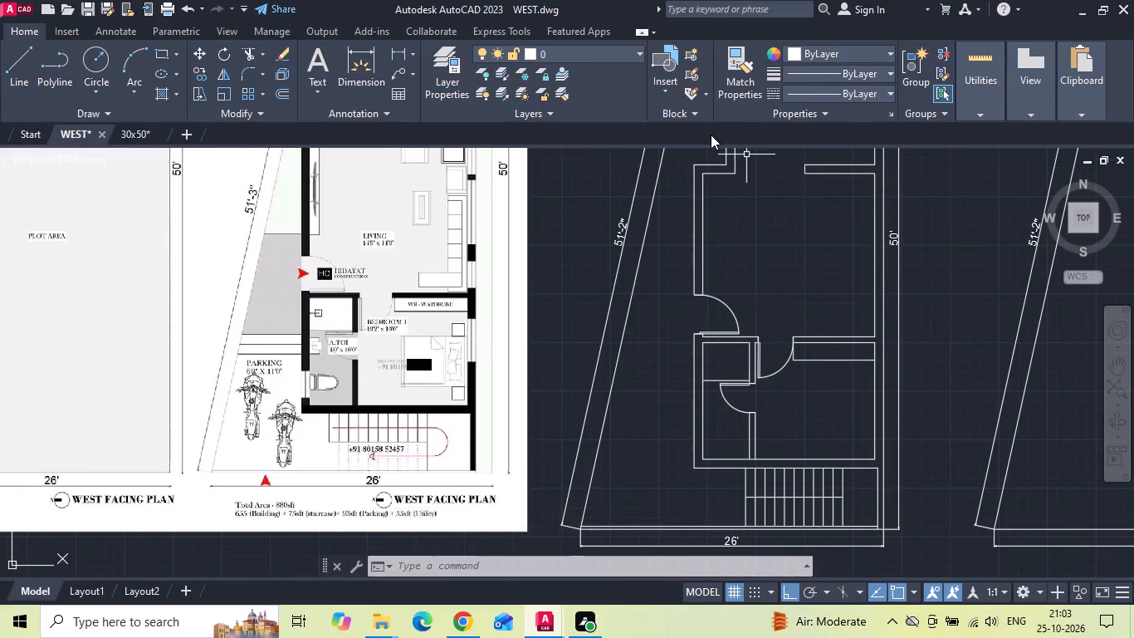
pyautogui.scroll(2, 411, 344)
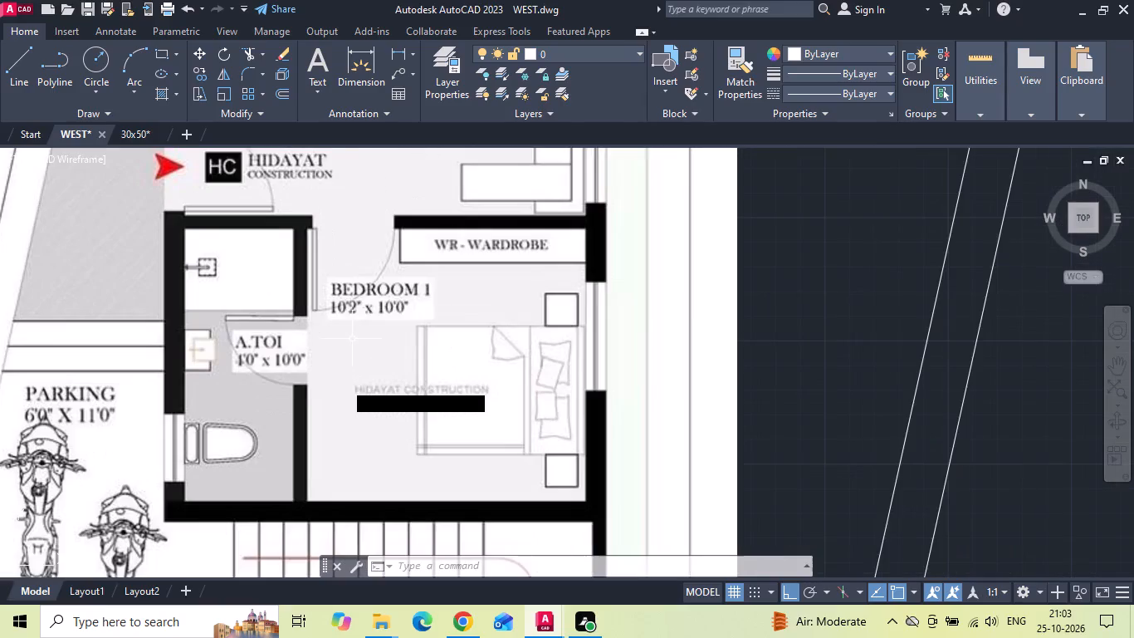
pyautogui.scroll(-2, 322, 334)
pyautogui.scroll(2, 683, 341)
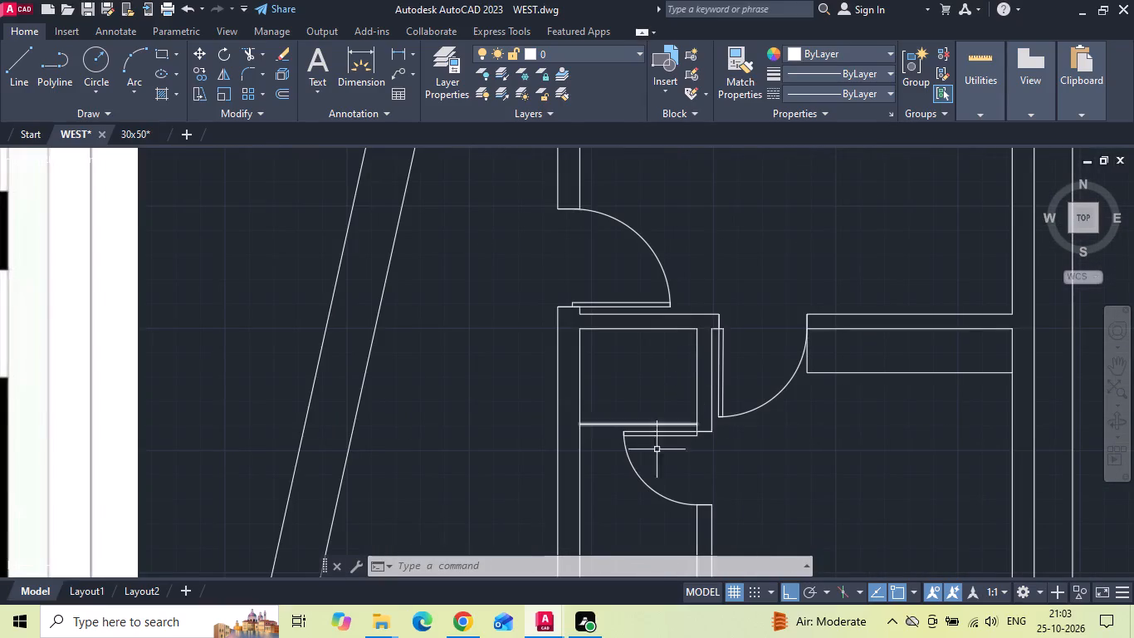
pyautogui.press('l')
pyautogui.press('space')
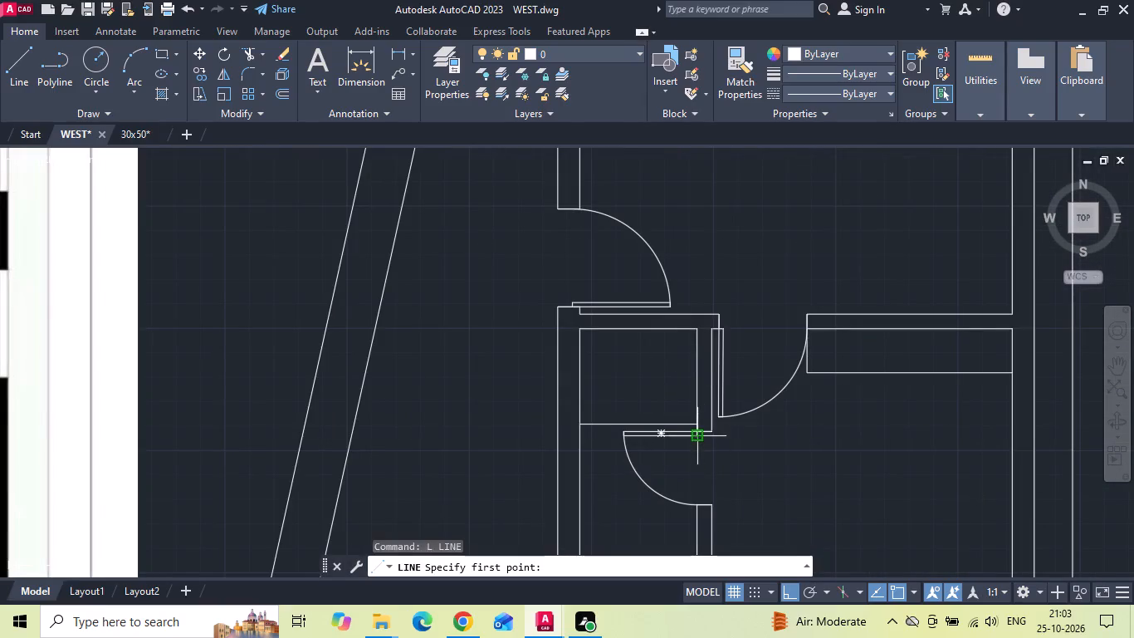
pyautogui.scroll(2, 693, 430)
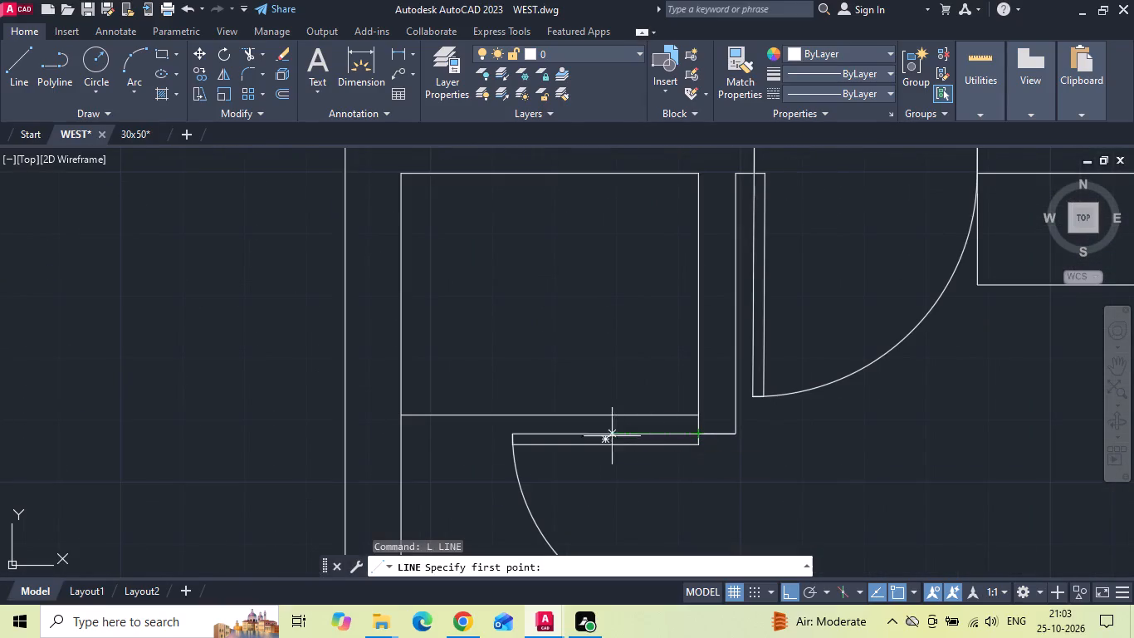
pyautogui.click(516, 434)
pyautogui.scroll(-1, 619, 350)
pyautogui.scroll(-1, 278, 415)
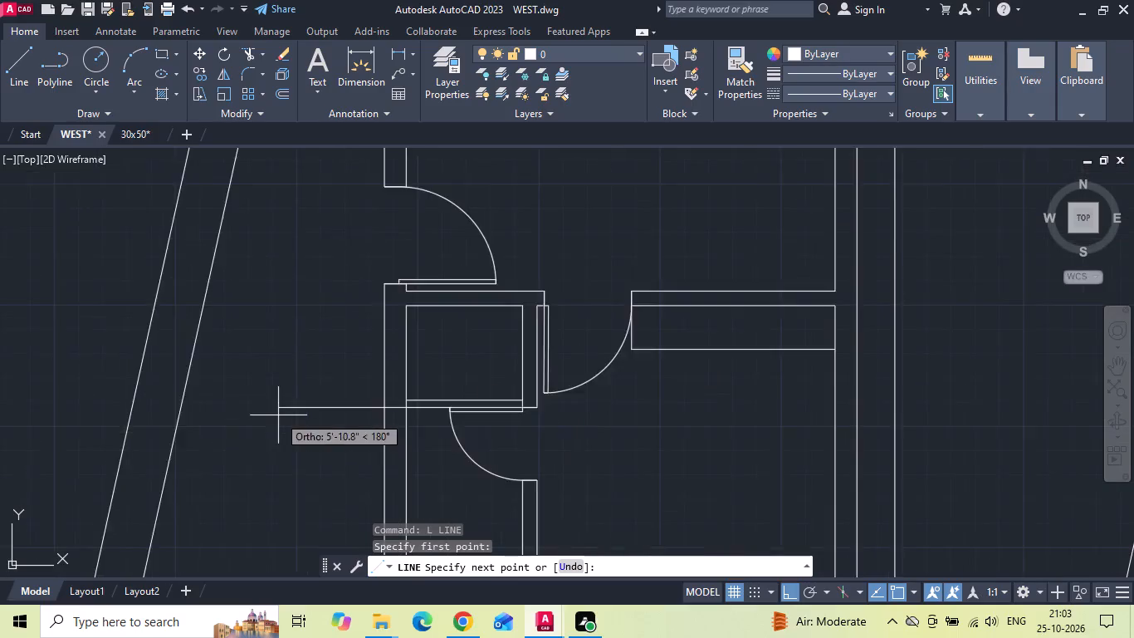
pyautogui.scroll(-1, 276, 415)
pyautogui.moveTo(317, 403); pyautogui.dragTo(617, 356, button='middle')
pyautogui.moveTo(509, 396); pyautogui.dragTo(732, 379, button='middle')
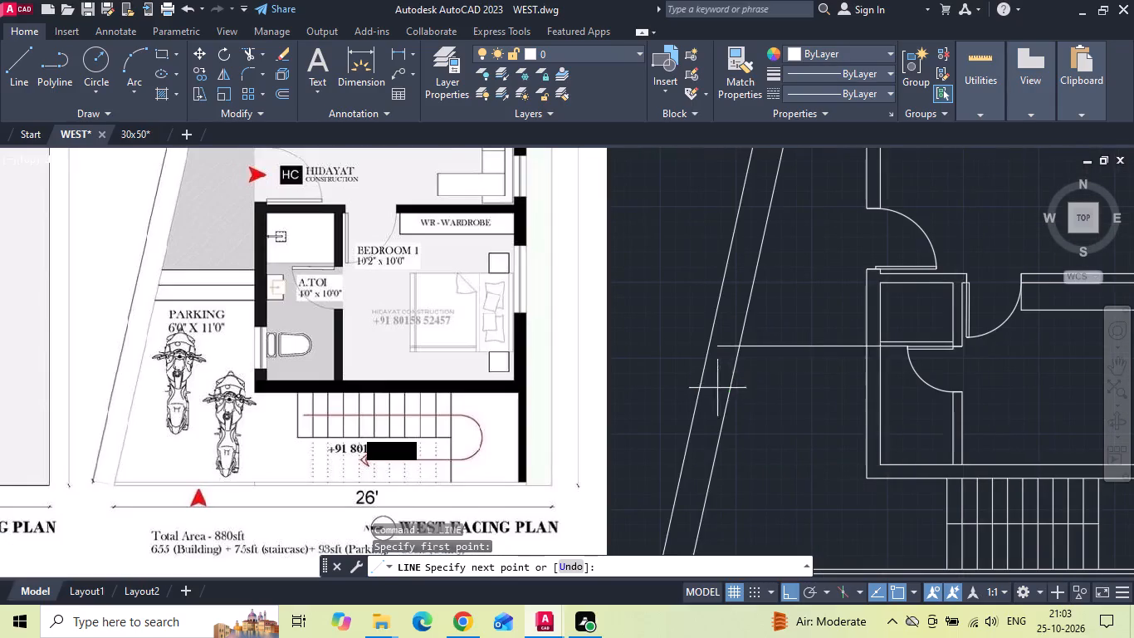
pyautogui.scroll(1, 696, 388)
pyautogui.click(605, 315)
pyautogui.press('Escape')
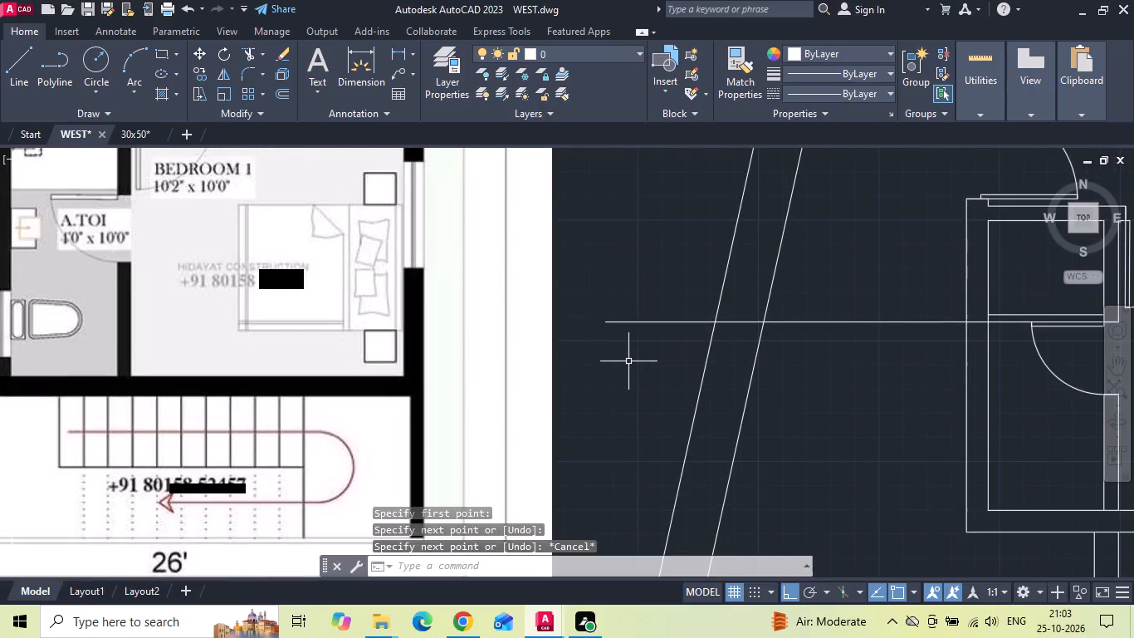
# Trim the new line within the house's west wall thickness and delete the piece left inside the toilet.
pyautogui.press('t')
pyautogui.press('r')
pyautogui.press('space')
pyautogui.press('space')
pyautogui.click(977, 321)
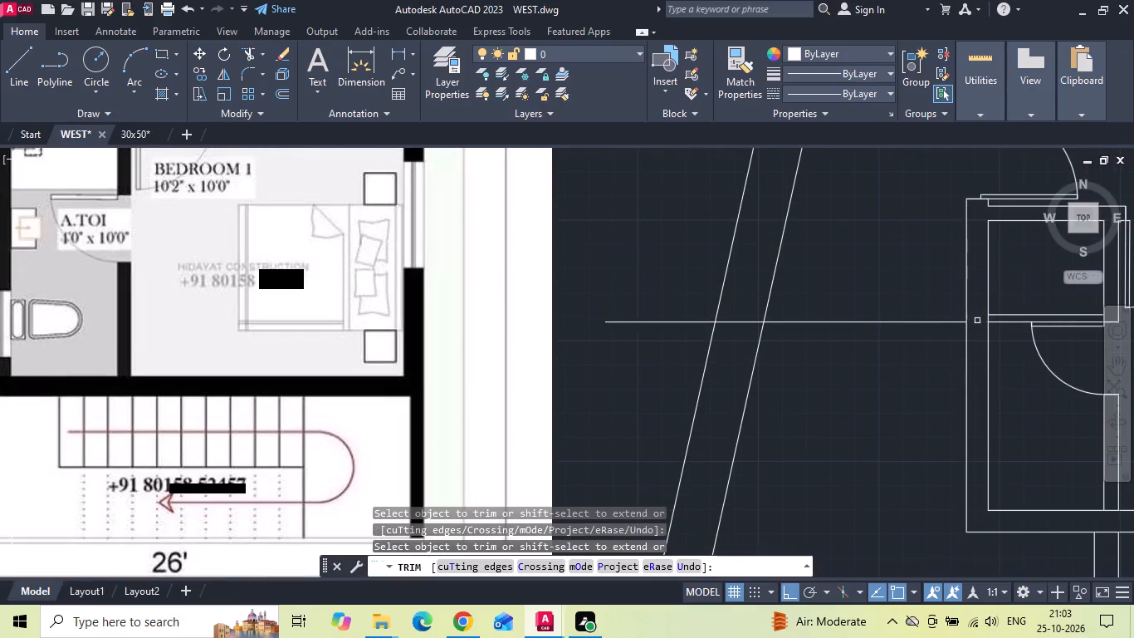
pyautogui.press('Escape')
pyautogui.click(1008, 321)
pyautogui.press('Delete')
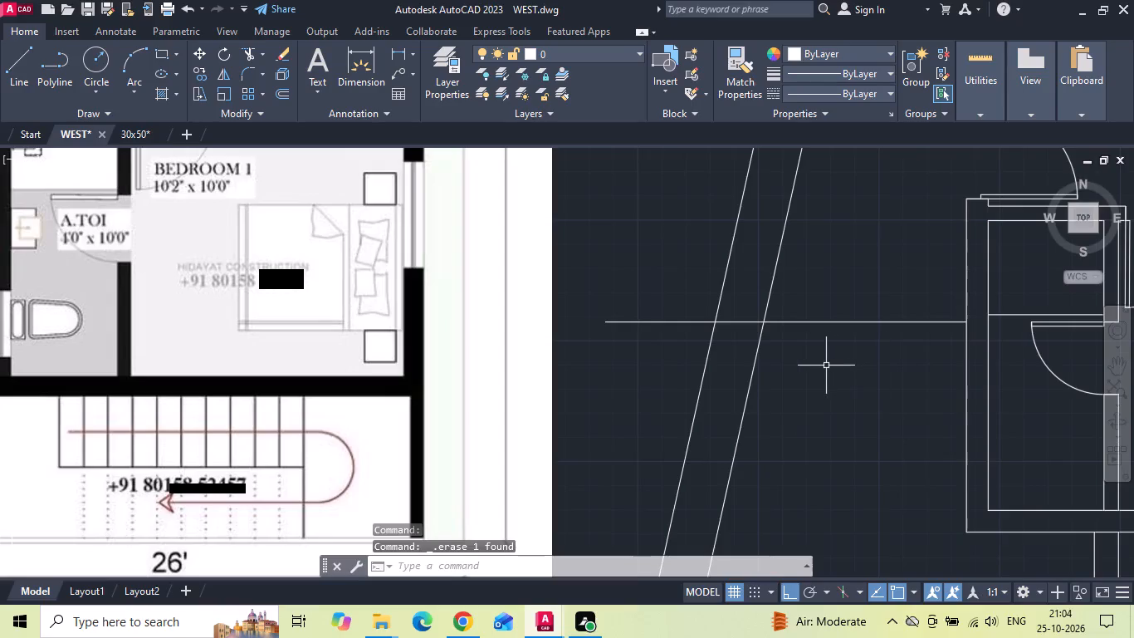
# Trim the remaining parking line back to the inner slanted boundary line.
pyautogui.write('TR')
pyautogui.press('space')
pyautogui.click(736, 326)
pyautogui.click(731, 292)
pyautogui.press('Escape')
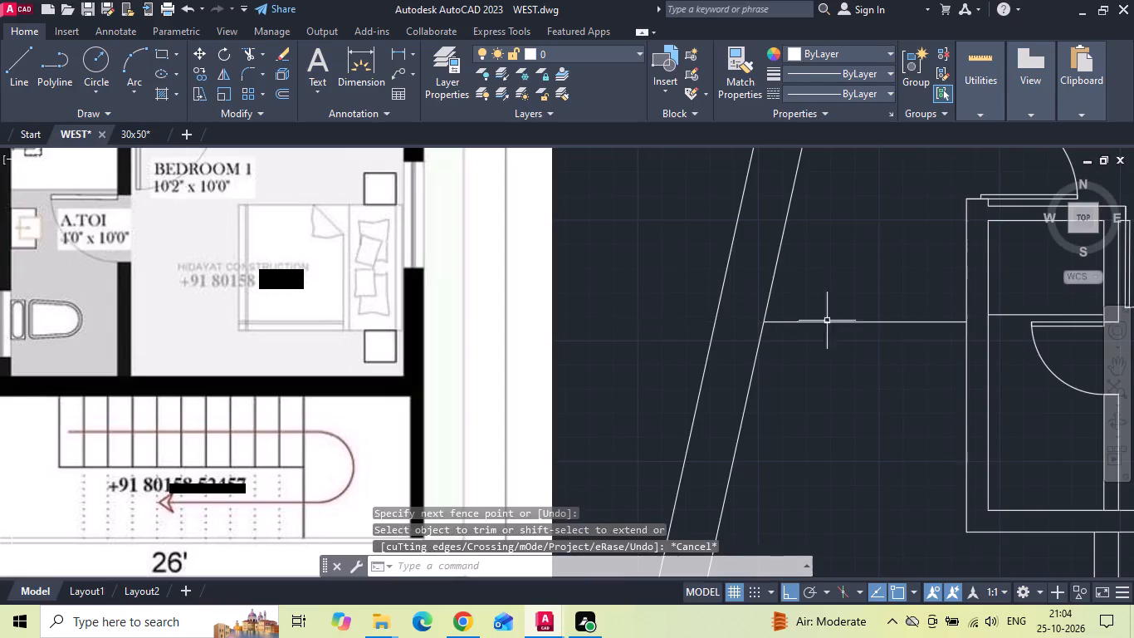
# Copy the parking line straight down at distances of 10" and 20" to form the parking steps.
pyautogui.moveTo(841, 302); pyautogui.dragTo(806, 356)
pyautogui.click(793, 376)
pyautogui.rightClick(792, 377)
pyautogui.click(821, 320)
pyautogui.moveTo(822, 388); pyautogui.dragTo(804, 458)
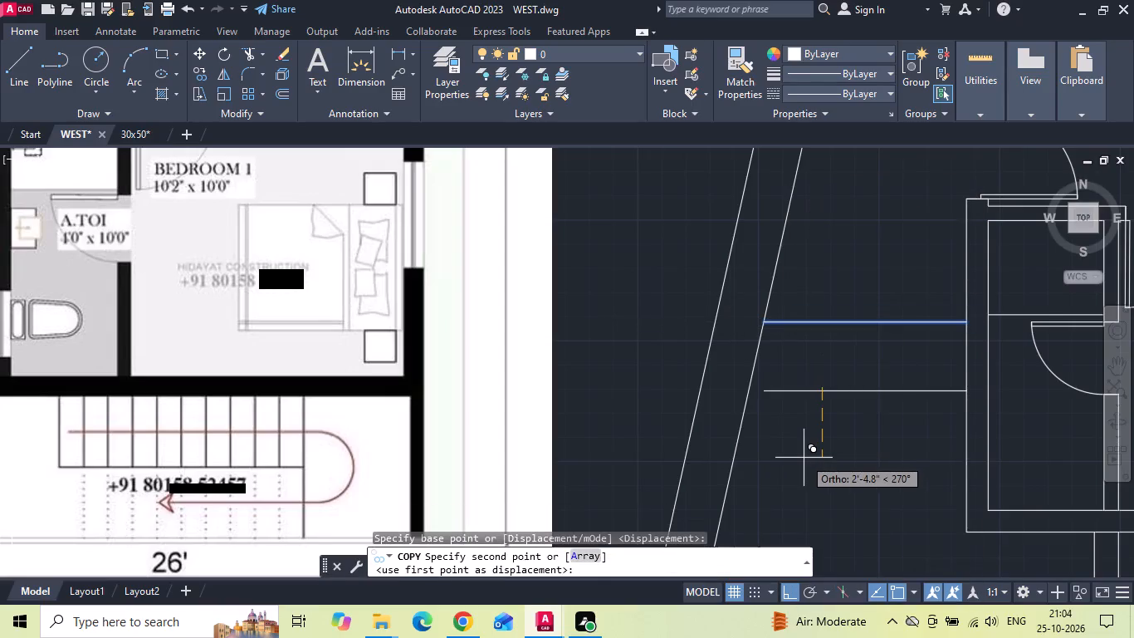
pyautogui.press('0')
pyautogui.press('BackSpace')
pyautogui.write('10')
pyautogui.press('Return')
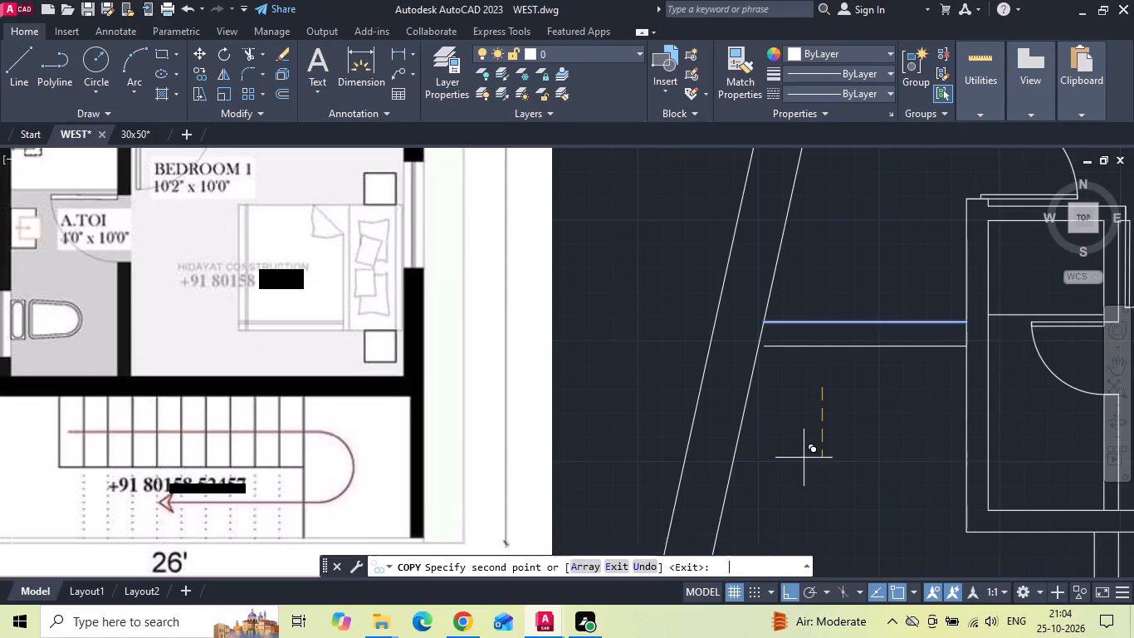
pyautogui.scroll(-1, 804, 459)
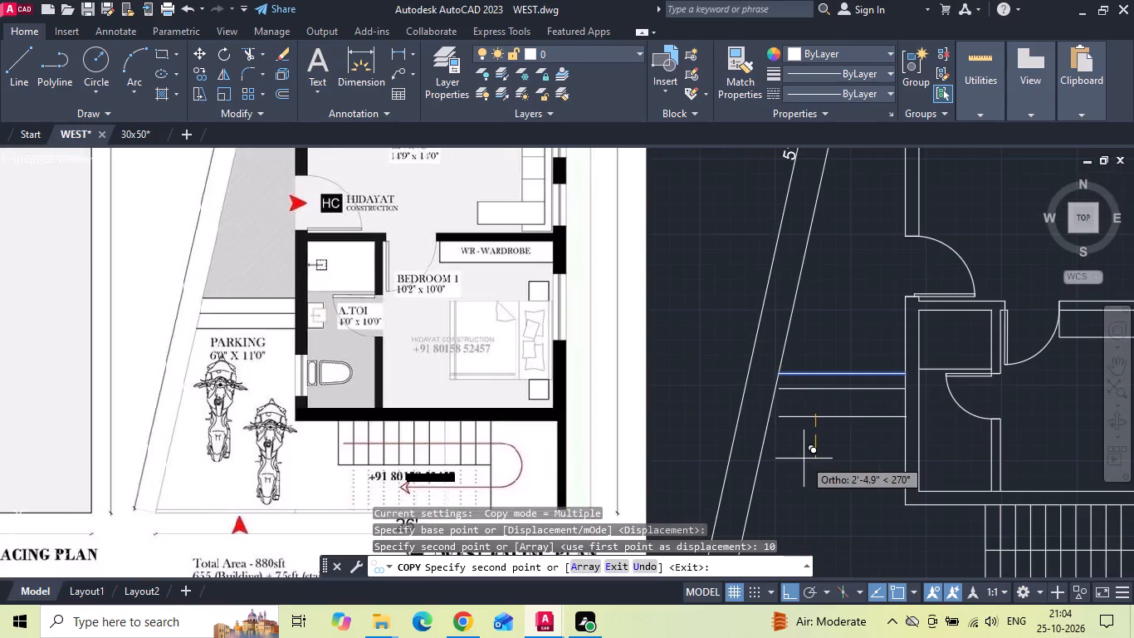
pyautogui.write('20')
pyautogui.press('Return')
pyautogui.press('Escape')
# Extend both copied step lines west to the inner slanted boundary line.
pyautogui.write('EX')
pyautogui.press('space')
pyautogui.click(782, 385)
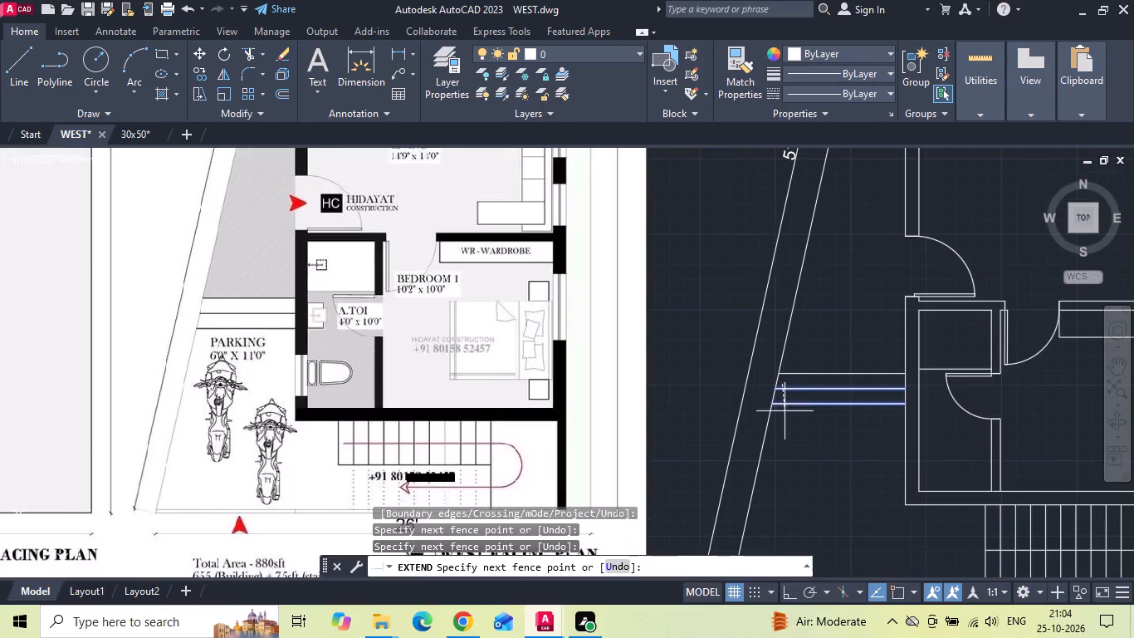
pyautogui.click(782, 414)
pyautogui.press('Escape')
# Save the drawing.
pyautogui.hotkey('ctrl', 's')
pyautogui.hotkey('ctrl', 's')
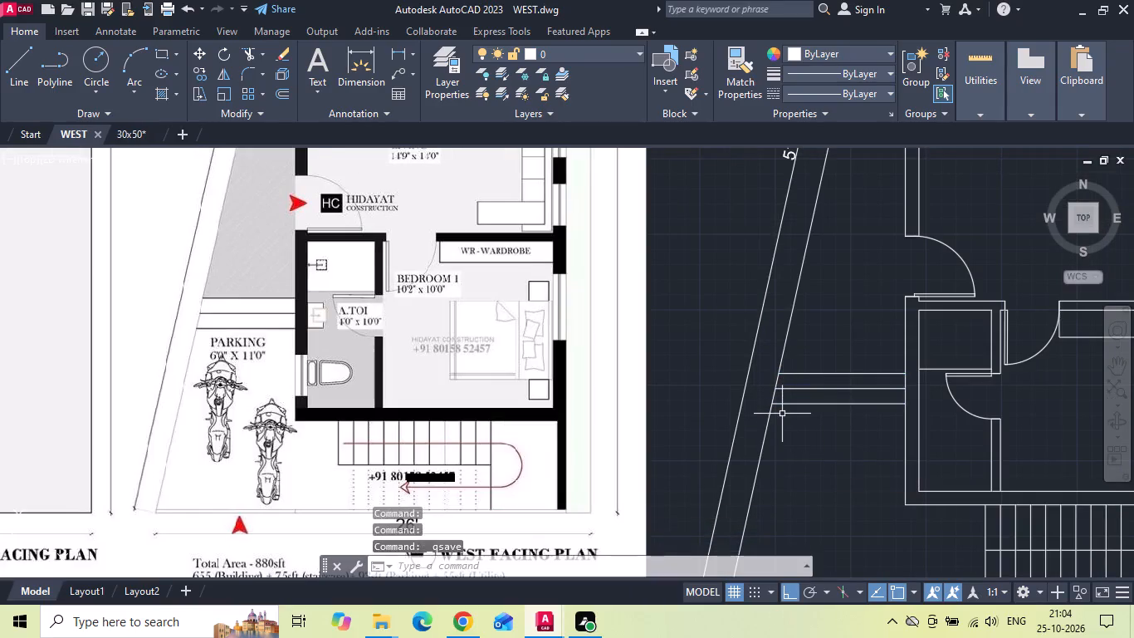
# Copy the toilet door straight up to beside the opening in the plan's top wall.
pyautogui.scroll(-1, 440, 399)
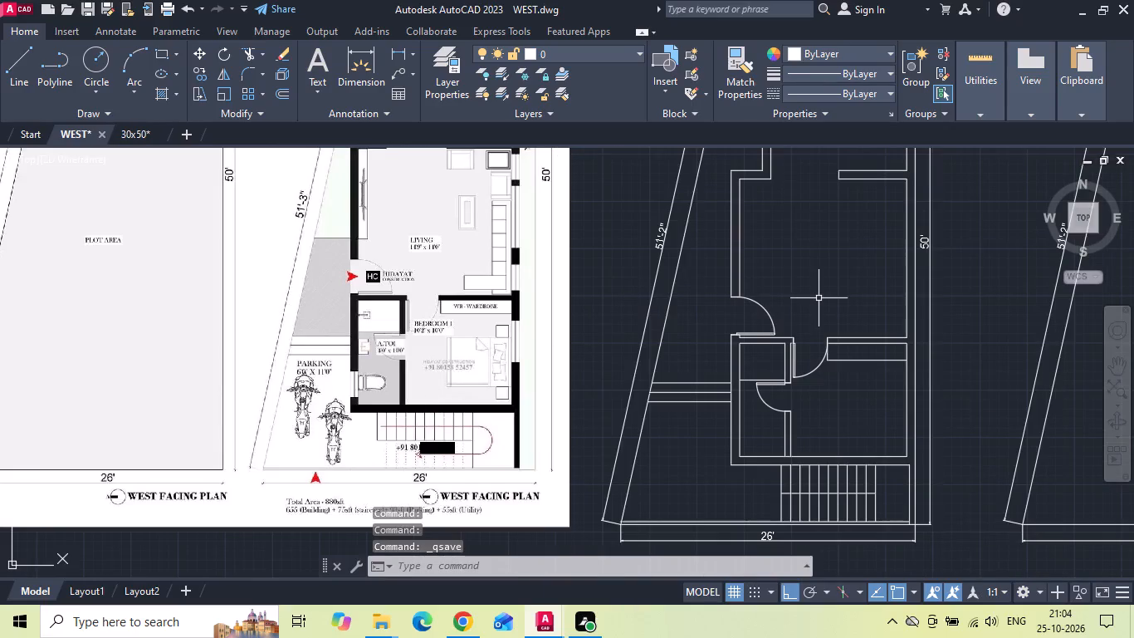
pyautogui.moveTo(815, 292); pyautogui.dragTo(740, 464, button='middle')
pyautogui.moveTo(731, 327); pyautogui.dragTo(728, 342, button='middle')
pyautogui.scroll(-1, 717, 286)
pyautogui.scroll(2, 683, 479)
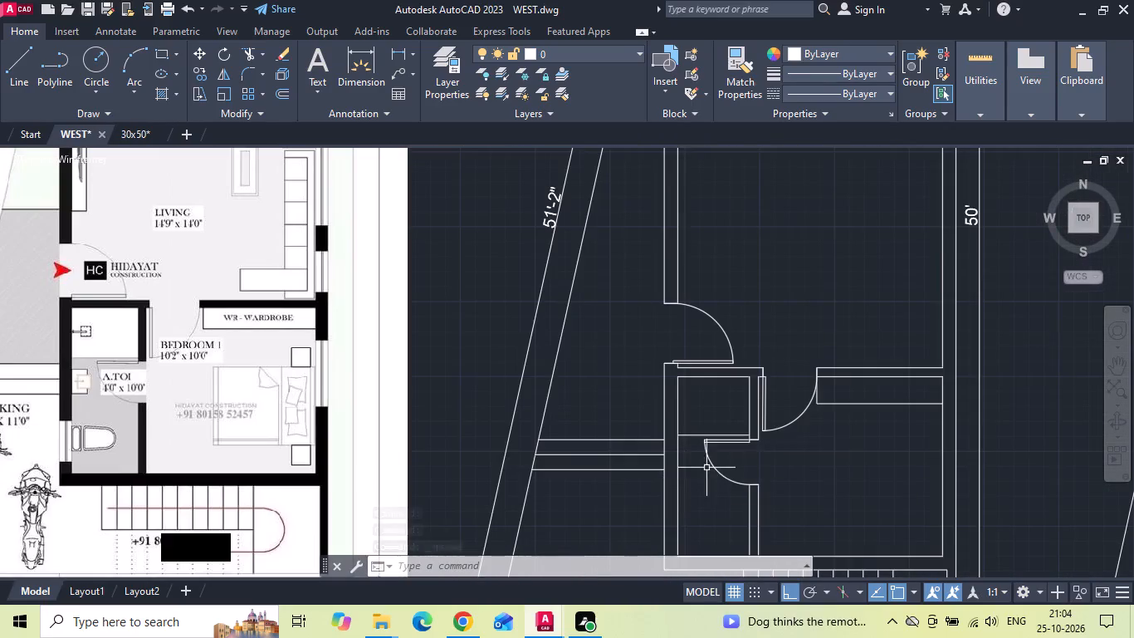
pyautogui.click(710, 464)
pyautogui.rightClick(710, 464)
pyautogui.click(752, 319)
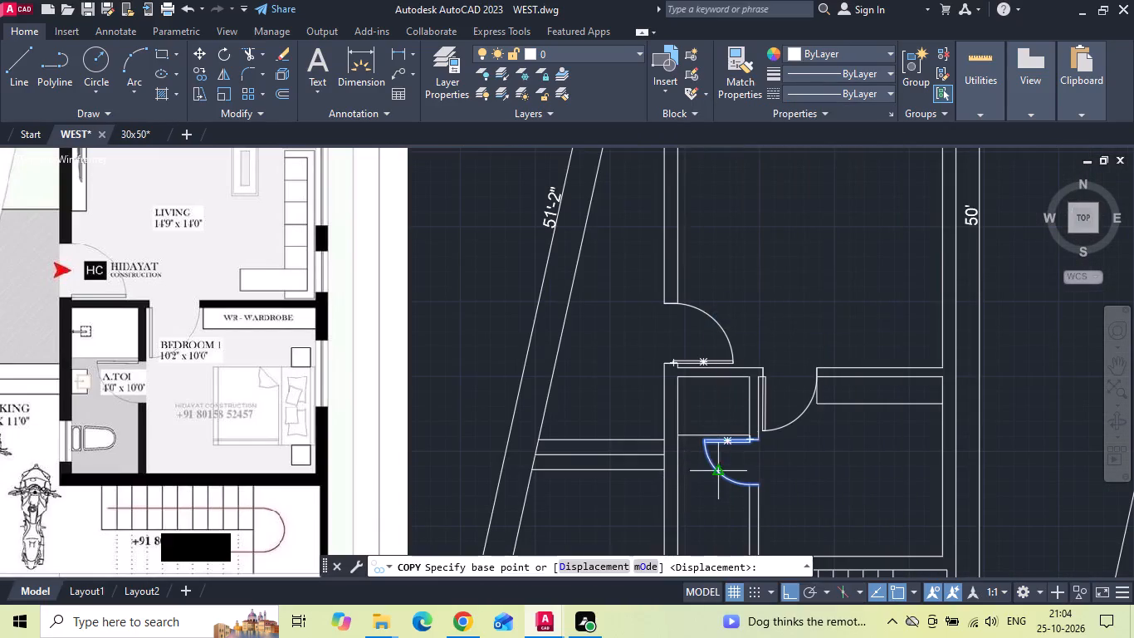
pyautogui.moveTo(718, 469); pyautogui.dragTo(718, 450)
pyautogui.moveTo(742, 317); pyautogui.dragTo(643, 637, button='middle')
pyautogui.scroll(-1, 631, 637)
pyautogui.scroll(2, 702, 210)
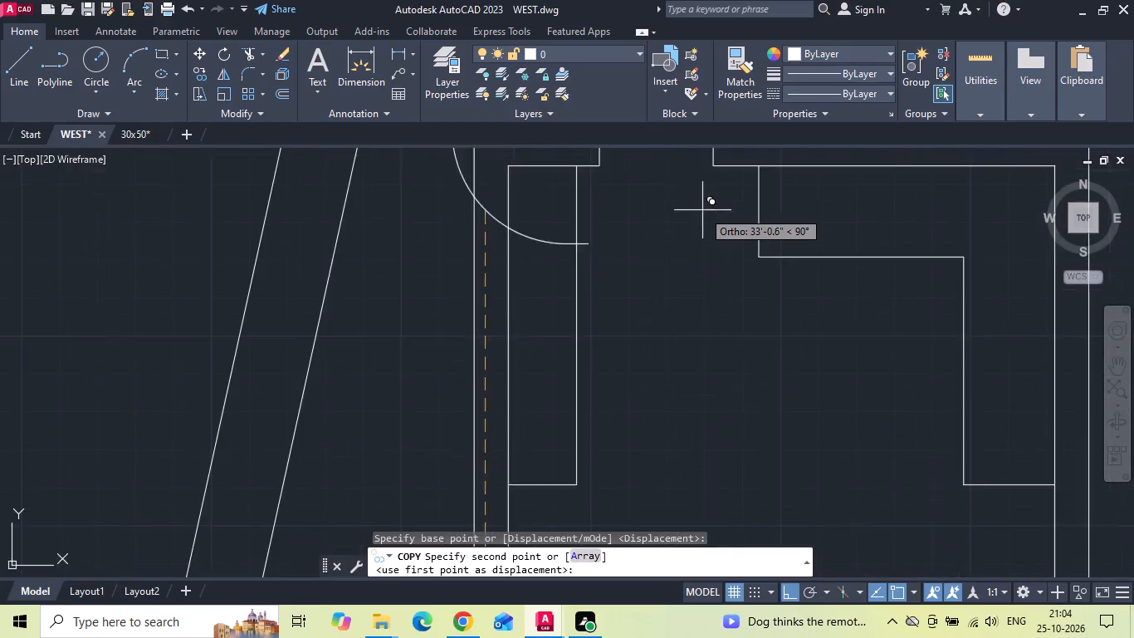
pyautogui.moveTo(686, 283); pyautogui.dragTo(649, 471, button='middle')
pyautogui.scroll(-3, 649, 471)
pyautogui.scroll(4, 642, 473)
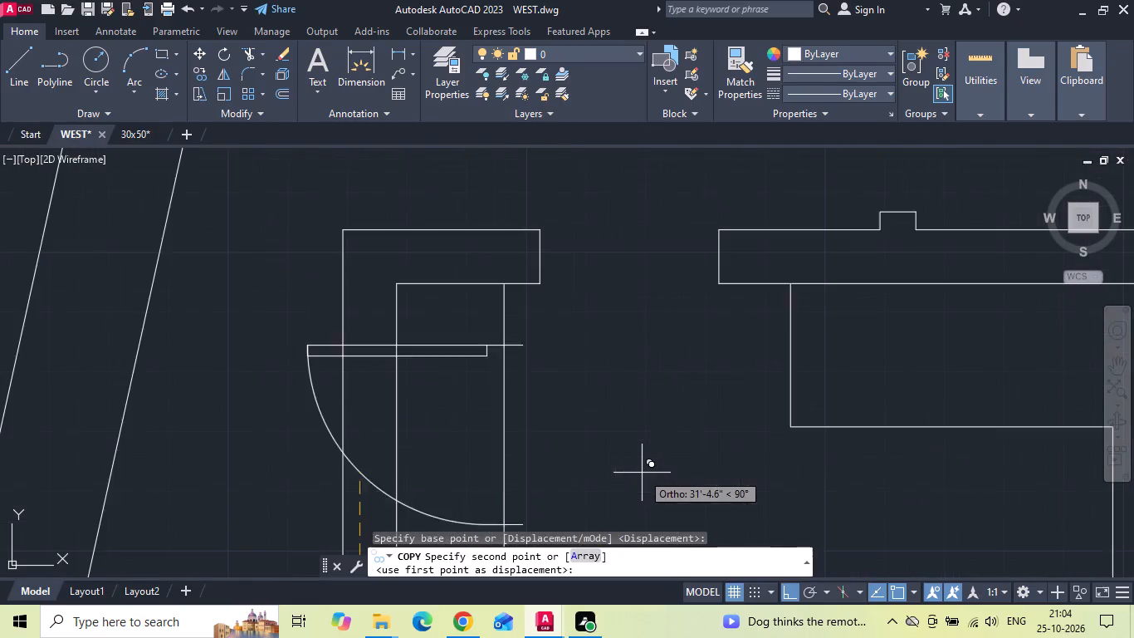
pyautogui.click(647, 374)
pyautogui.press('Escape')
# Rotate the copied door beside the top wall opening 90° counterclockwise so its leaf hangs straight down.
pyautogui.moveTo(462, 411); pyautogui.dragTo(460, 415)
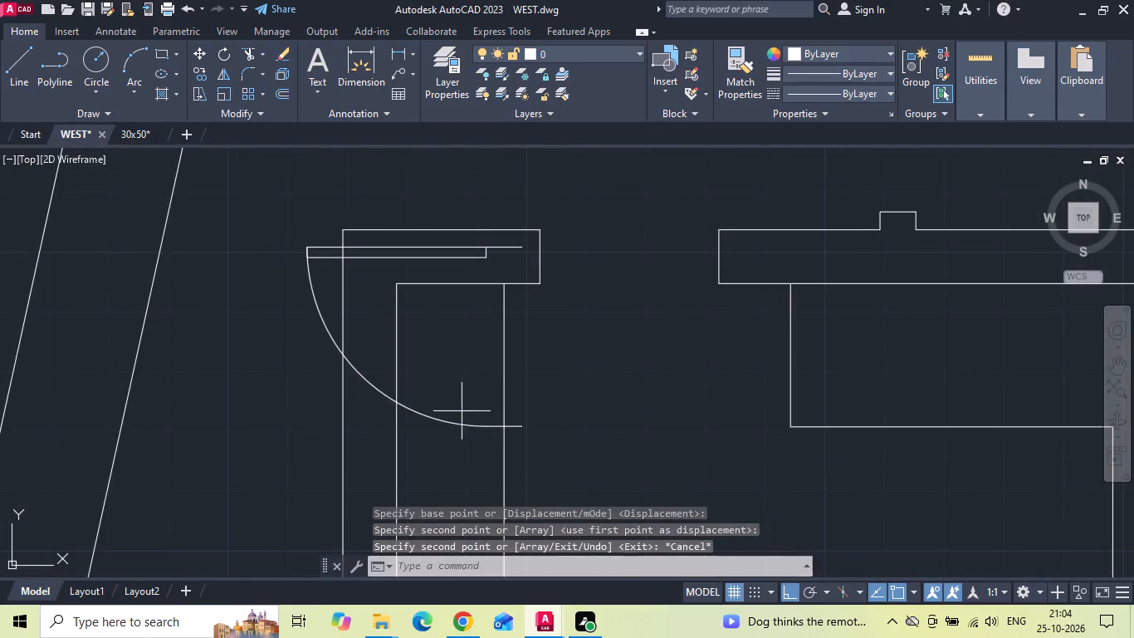
pyautogui.moveTo(460, 415); pyautogui.dragTo(451, 428)
pyautogui.click(441, 445)
pyautogui.rightClick(437, 454)
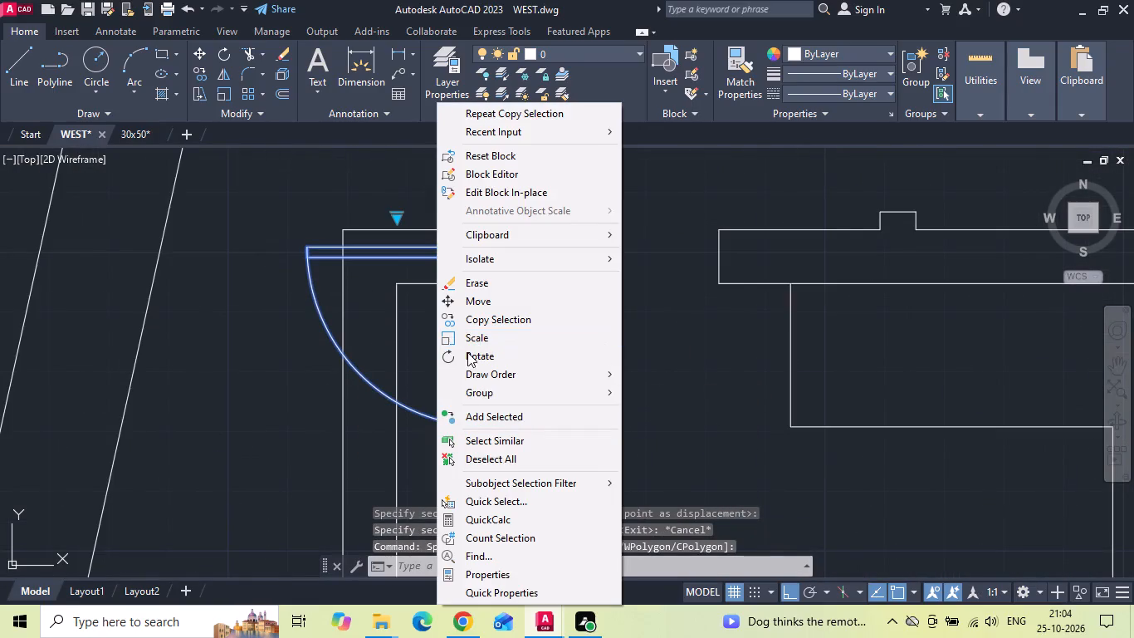
pyautogui.click(467, 352)
pyautogui.click(547, 343)
pyautogui.click(556, 321)
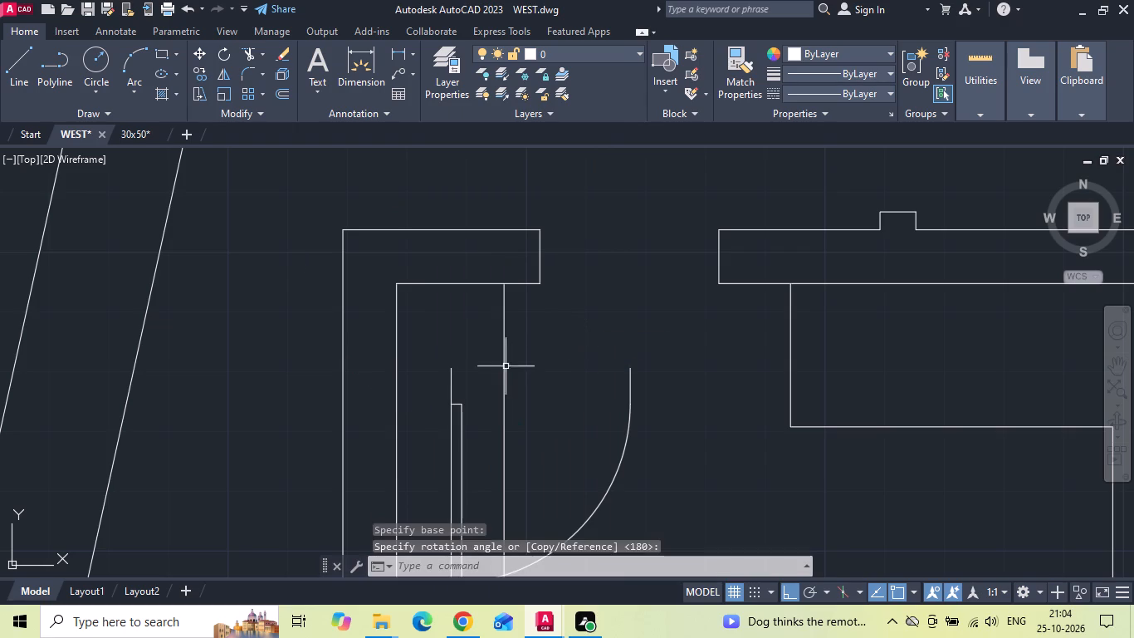
# Move the rotated door by its upper end onto the outer corner of the opening's west jamb in the kitchen's top wall.
pyautogui.click(458, 384)
pyautogui.click(443, 404)
pyautogui.rightClick(443, 404)
pyautogui.click(472, 296)
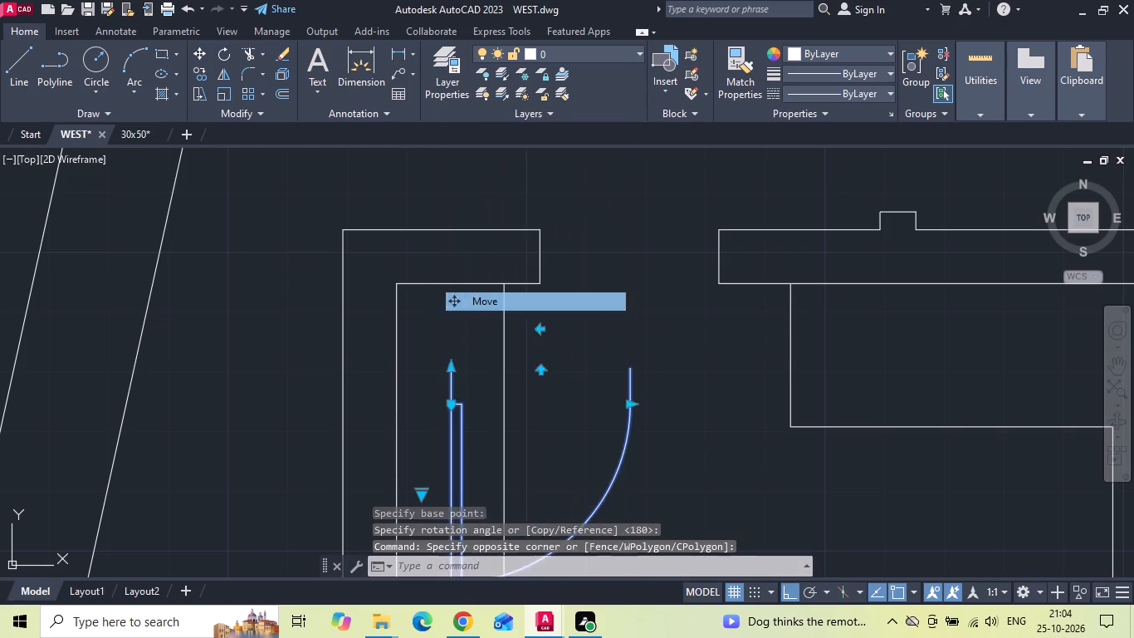
pyautogui.scroll(5, 440, 343)
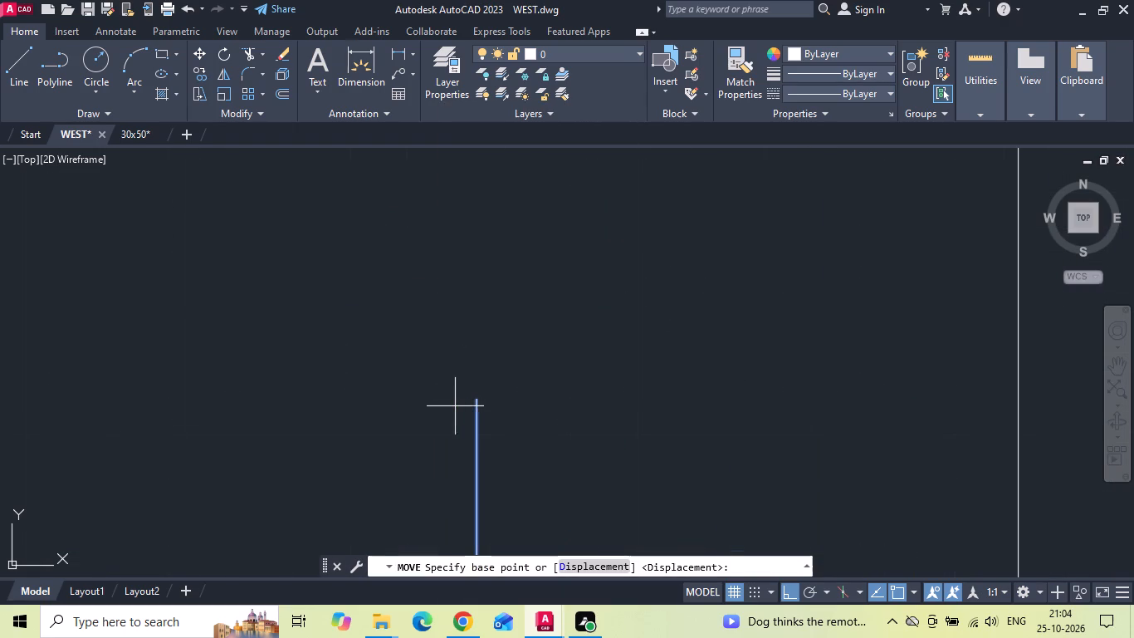
pyautogui.click(480, 397)
pyautogui.scroll(-5, 474, 490)
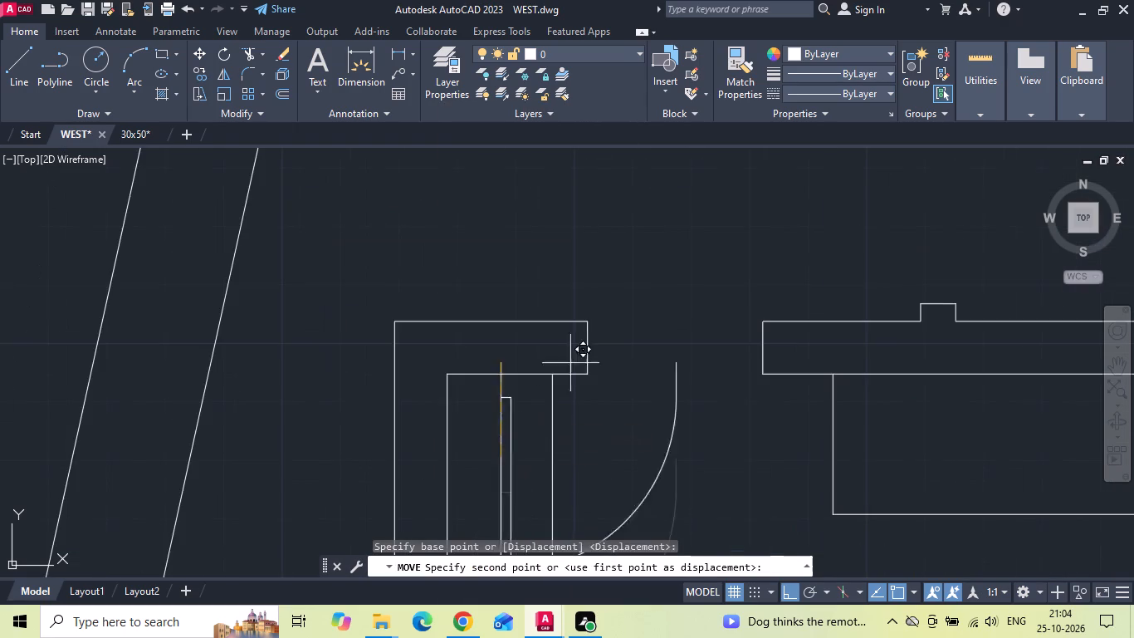
pyautogui.scroll(2, 585, 333)
pyautogui.click(589, 299)
pyautogui.scroll(-2, 586, 299)
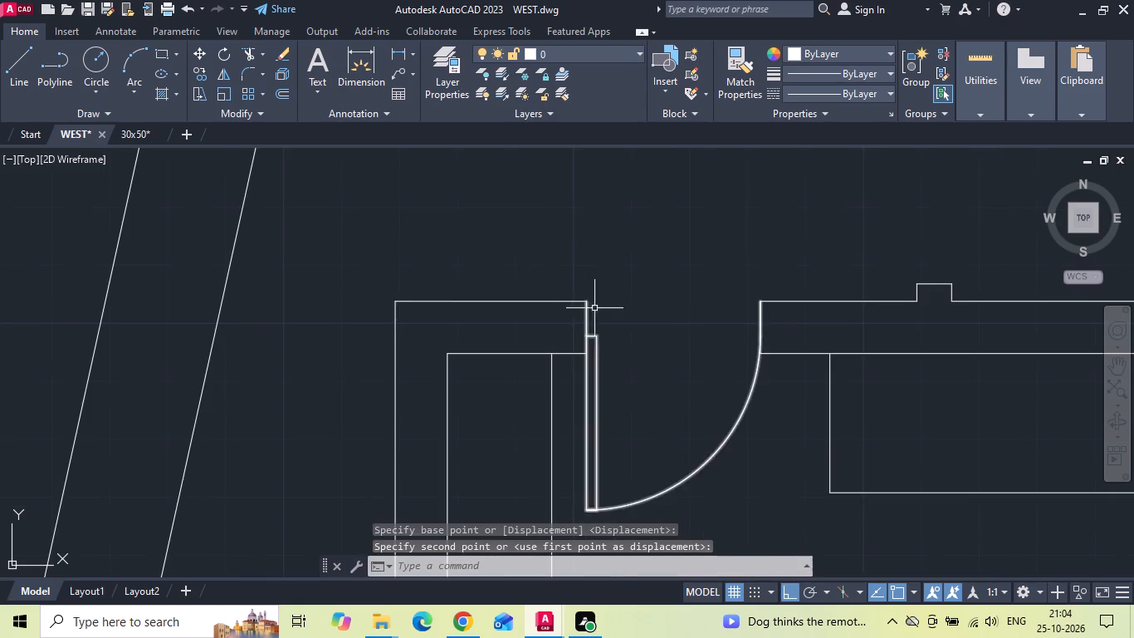
# Copy the kitchen's top-wall door straight up into the utility area above the opening.
pyautogui.moveTo(657, 354); pyautogui.dragTo(618, 451)
pyautogui.click(610, 483)
pyautogui.click(710, 471)
pyautogui.click(680, 389)
pyautogui.rightClick(680, 389)
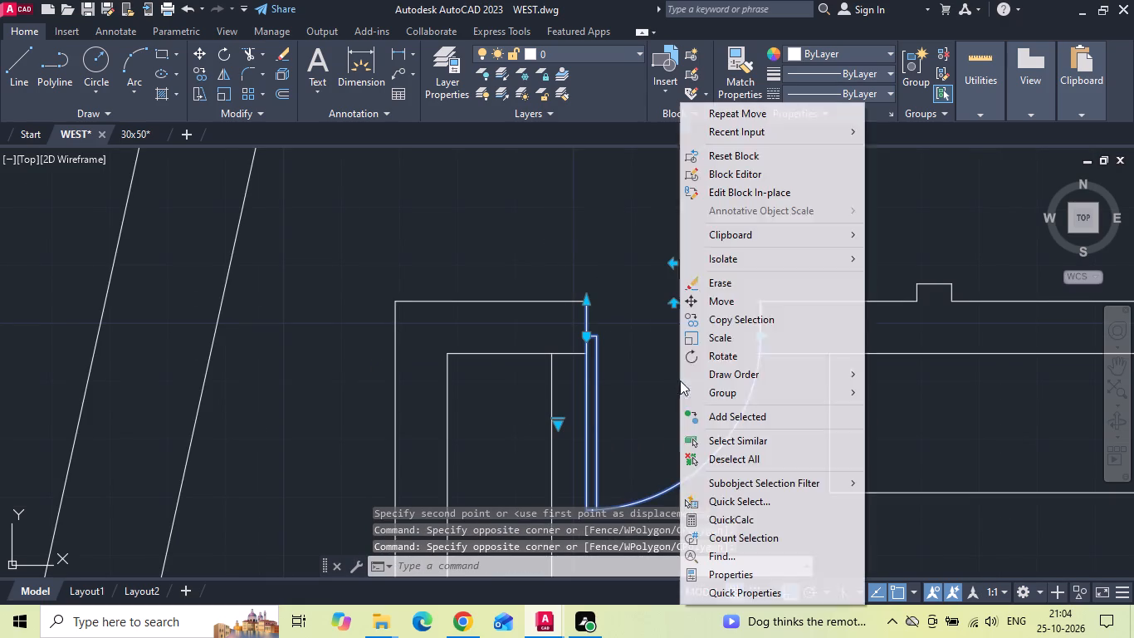
pyautogui.click(704, 318)
pyautogui.scroll(-2, 616, 372)
pyautogui.moveTo(634, 363); pyautogui.dragTo(636, 352)
pyautogui.scroll(2, 636, 289)
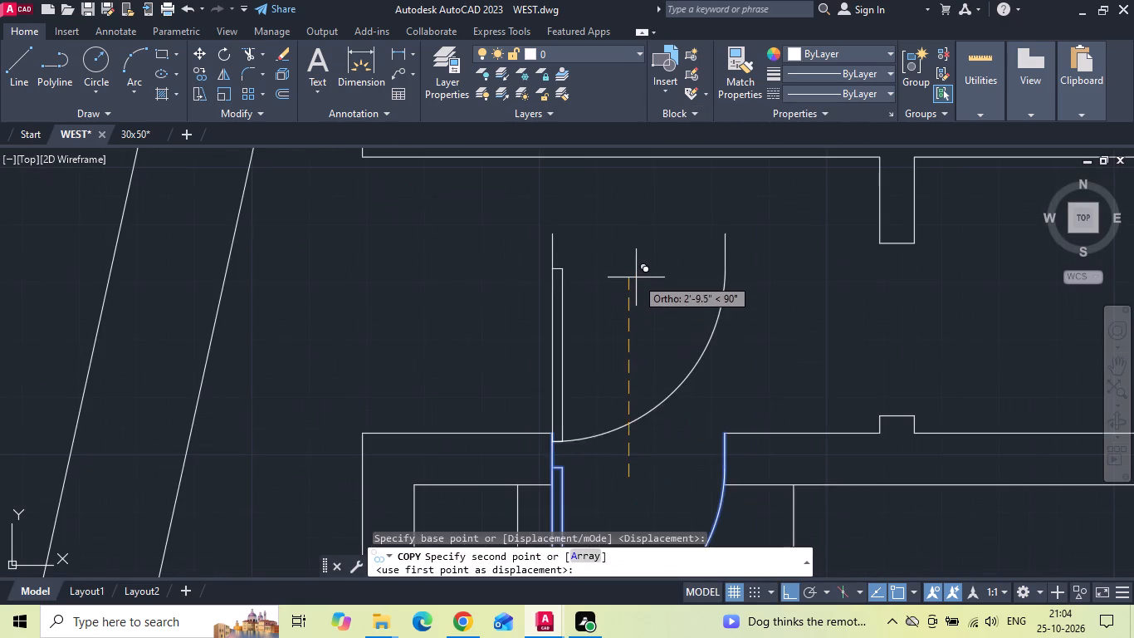
pyautogui.click(641, 254)
pyautogui.press('Escape')
# Rotate the door copy in the utility area 90° counterclockwise so its leaf lies horizontal.
pyautogui.moveTo(739, 233); pyautogui.dragTo(725, 248)
pyautogui.click(687, 265)
pyautogui.rightClick(687, 265)
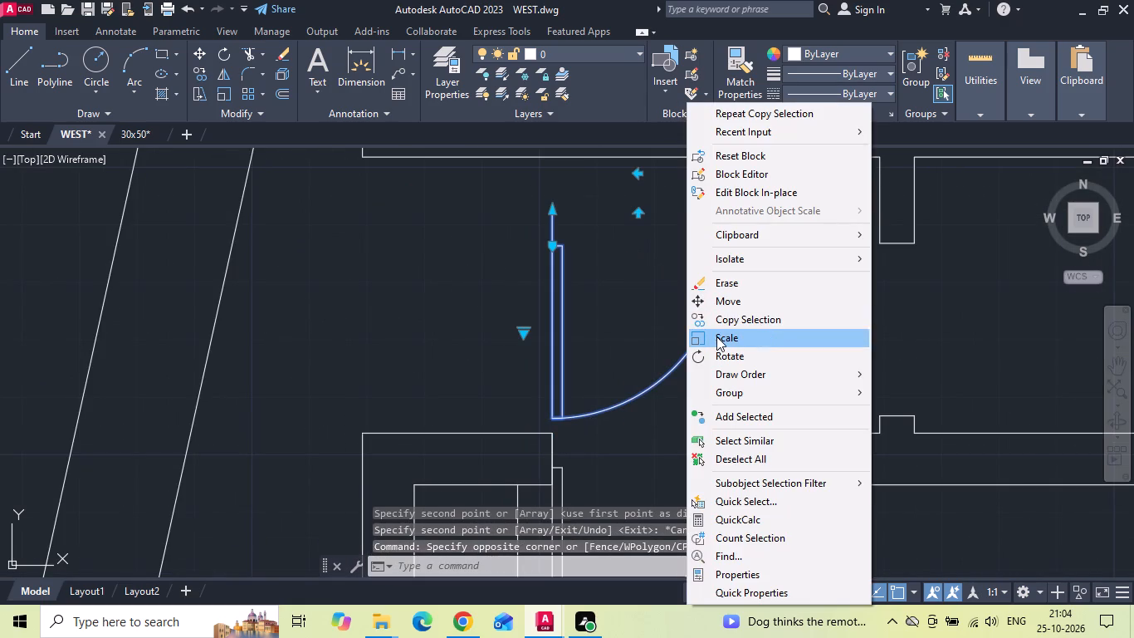
pyautogui.click(717, 356)
pyautogui.click(668, 306)
pyautogui.click(700, 267)
# Move the rotated door by its lower end onto the corner of the wall stub at the utility toilet's opening.
pyautogui.moveTo(716, 219); pyautogui.dragTo(652, 303)
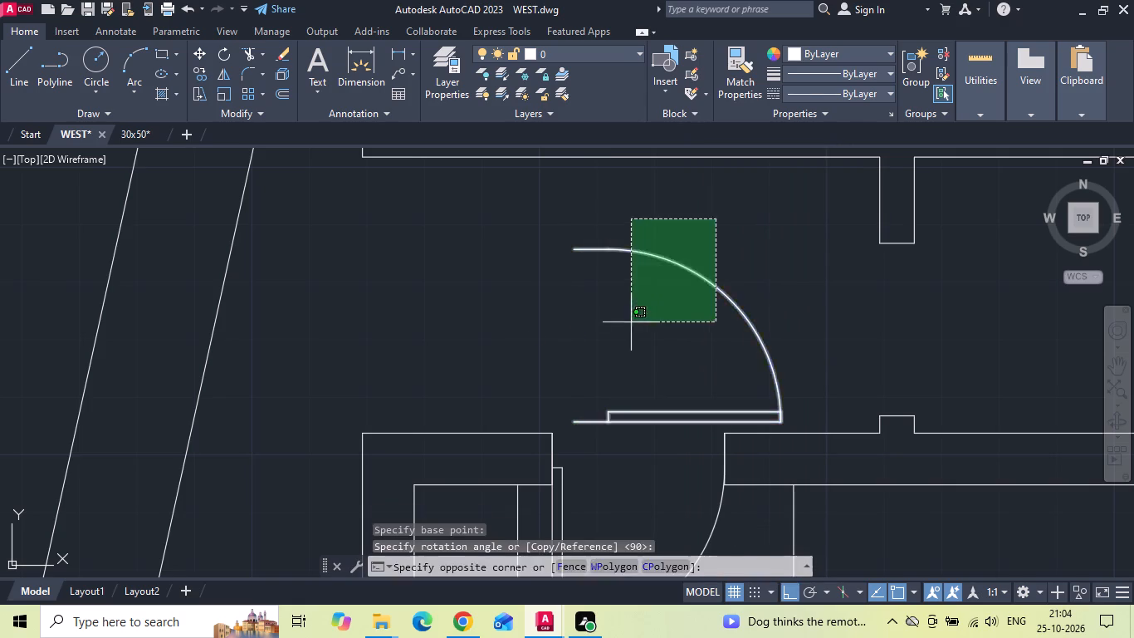
pyautogui.click(629, 322)
pyautogui.rightClick(629, 322)
pyautogui.click(665, 306)
pyautogui.scroll(1, 599, 414)
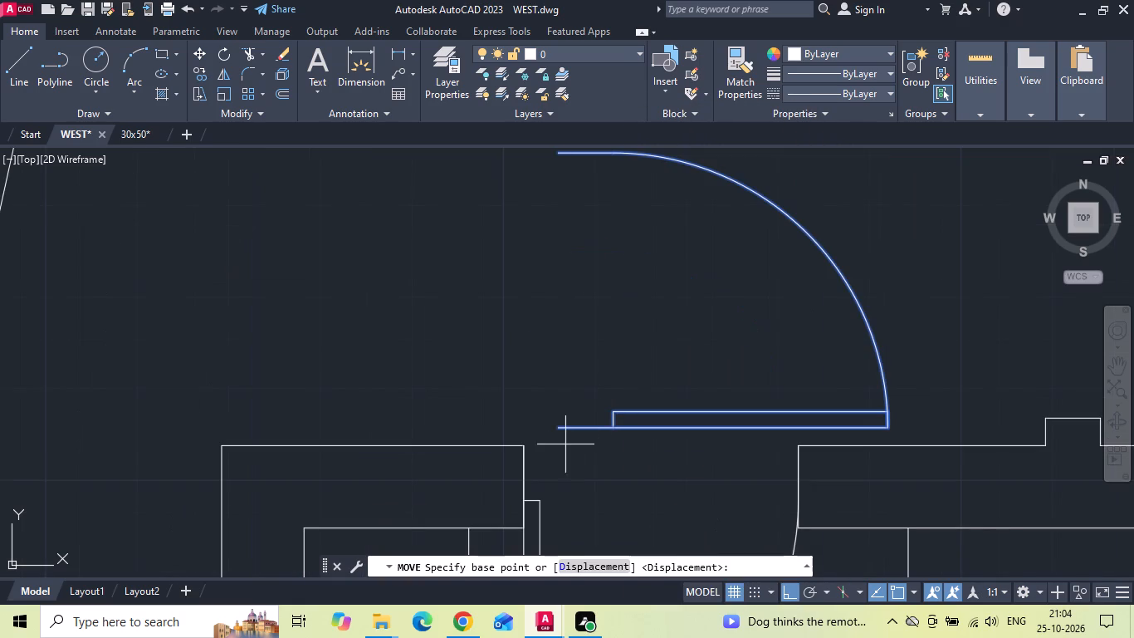
pyautogui.click(556, 426)
pyautogui.scroll(-2, 556, 425)
pyautogui.scroll(3, 788, 418)
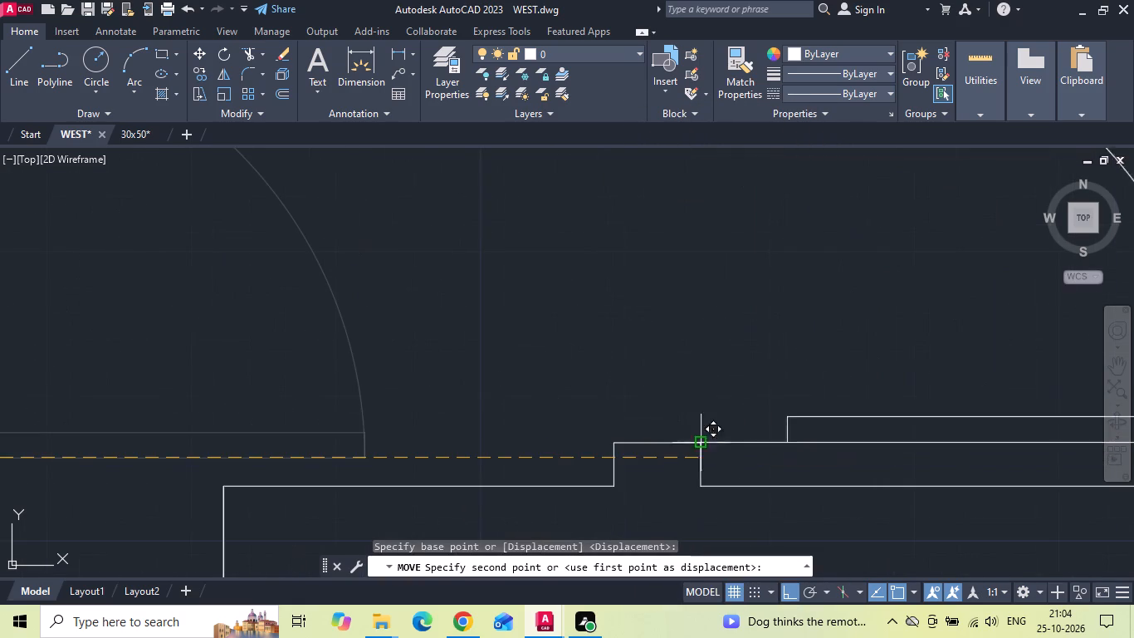
pyautogui.click(616, 444)
# Save the drawing.
pyautogui.scroll(-4, 592, 397)
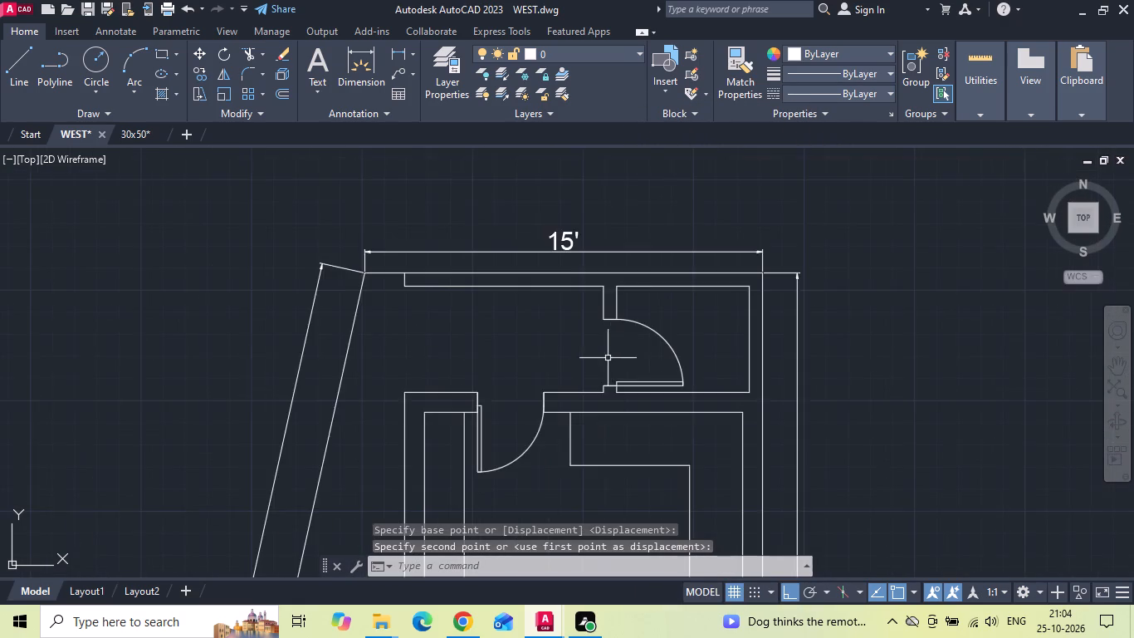
pyautogui.scroll(-1, 652, 320)
pyautogui.scroll(-2, 444, 136)
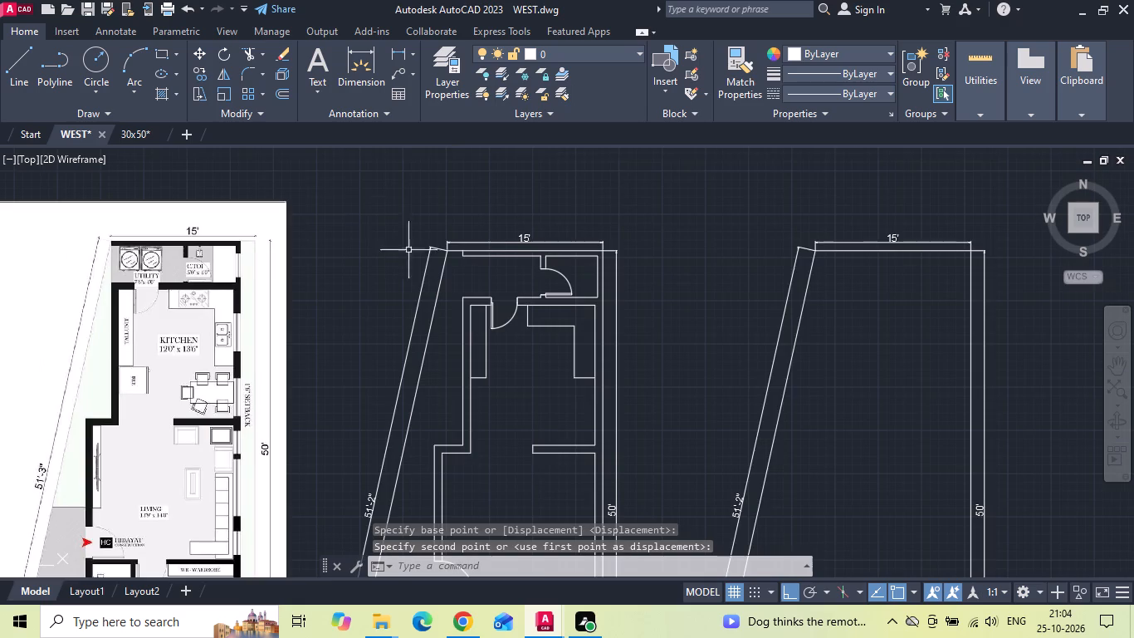
pyautogui.scroll(-1, 453, 262)
pyautogui.moveTo(462, 369); pyautogui.dragTo(594, 277, button='middle')
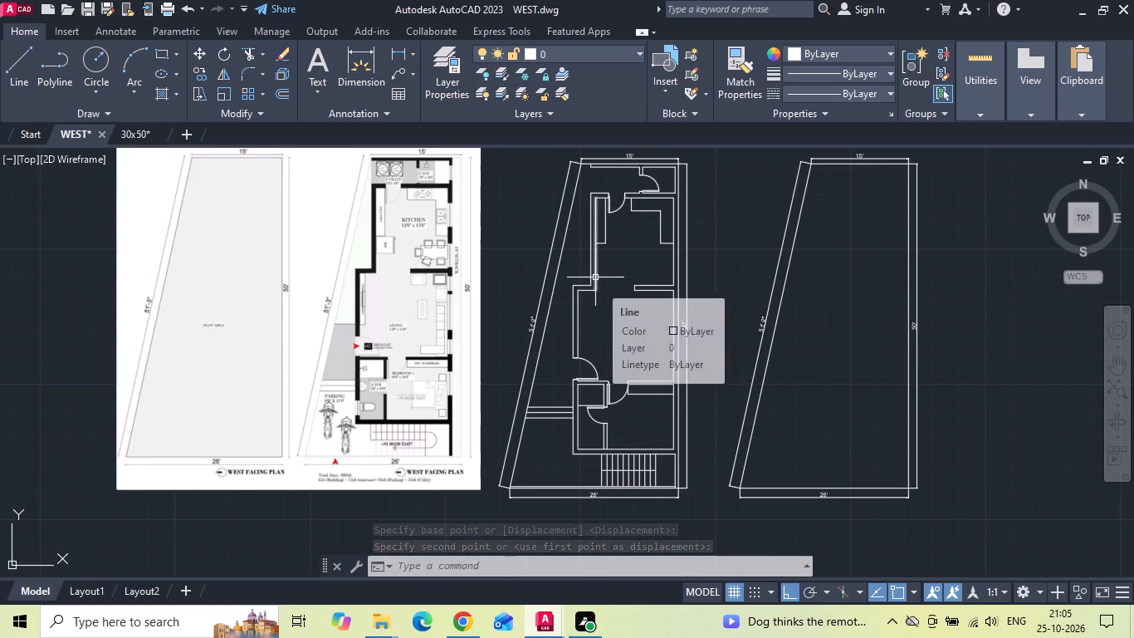
pyautogui.hotkey('ctrl', 's')
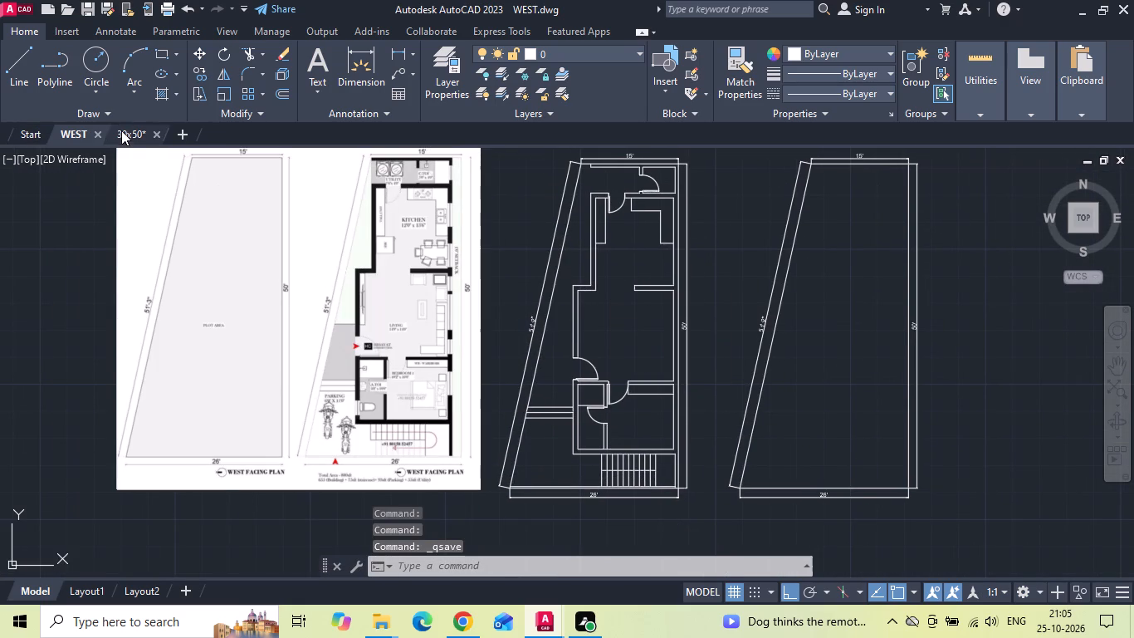
# Switch to the 30x50 drawing and copy the upper pair of furnished floor plans to the clipboard.
pyautogui.click(122, 133)
pyautogui.scroll(-3, 445, 319)
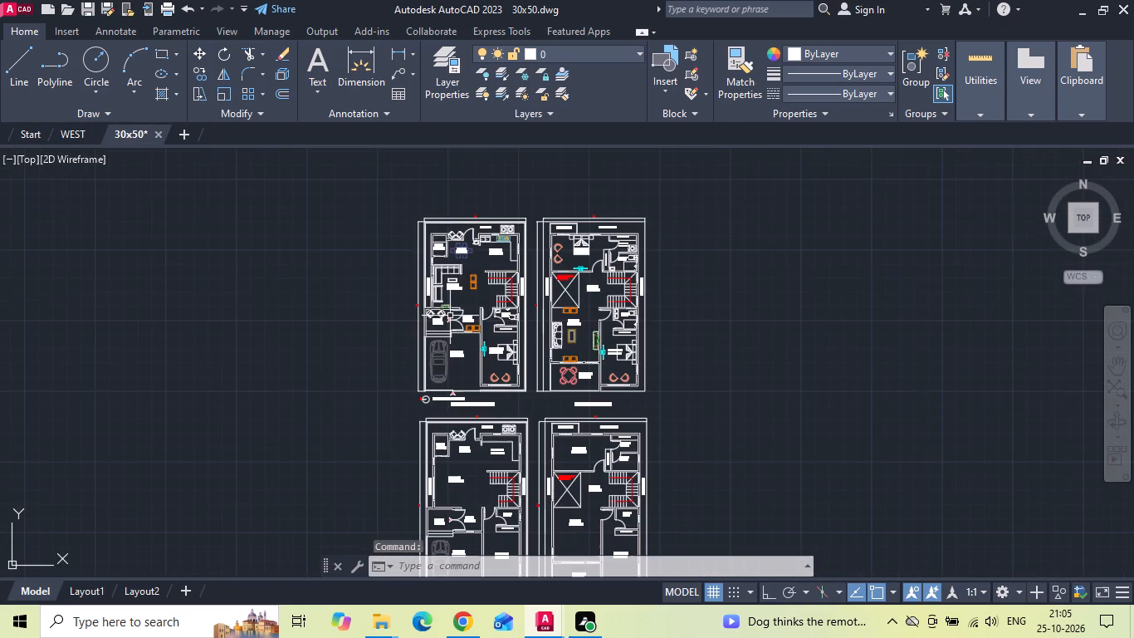
pyautogui.moveTo(400, 203); pyautogui.dragTo(404, 214)
pyautogui.click(691, 412)
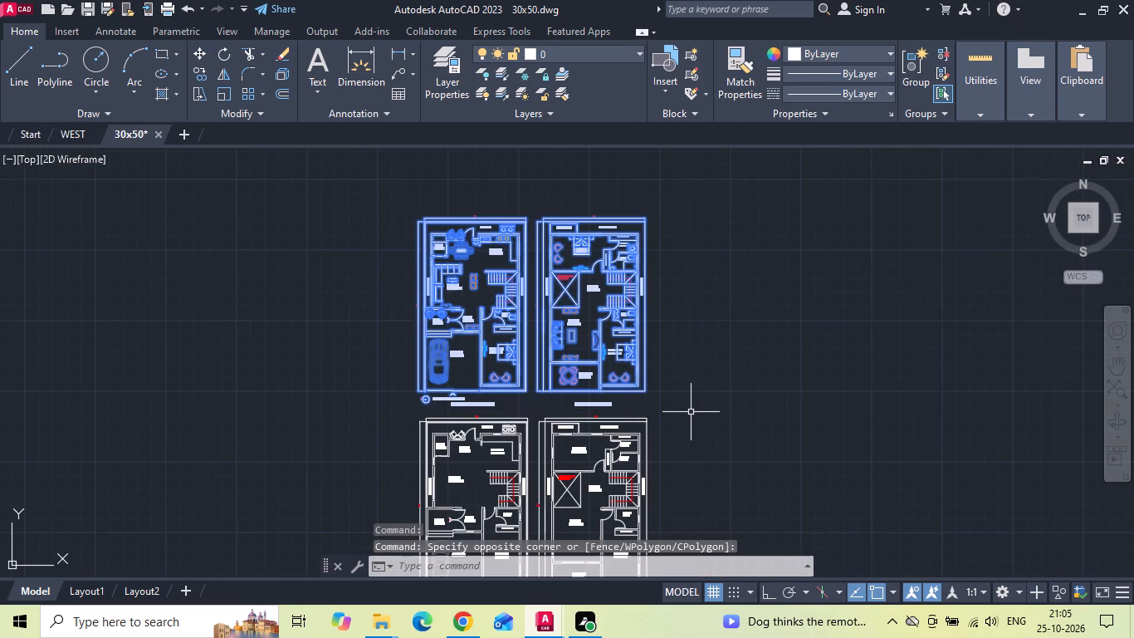
pyautogui.hotkey('ctrl', 'c')
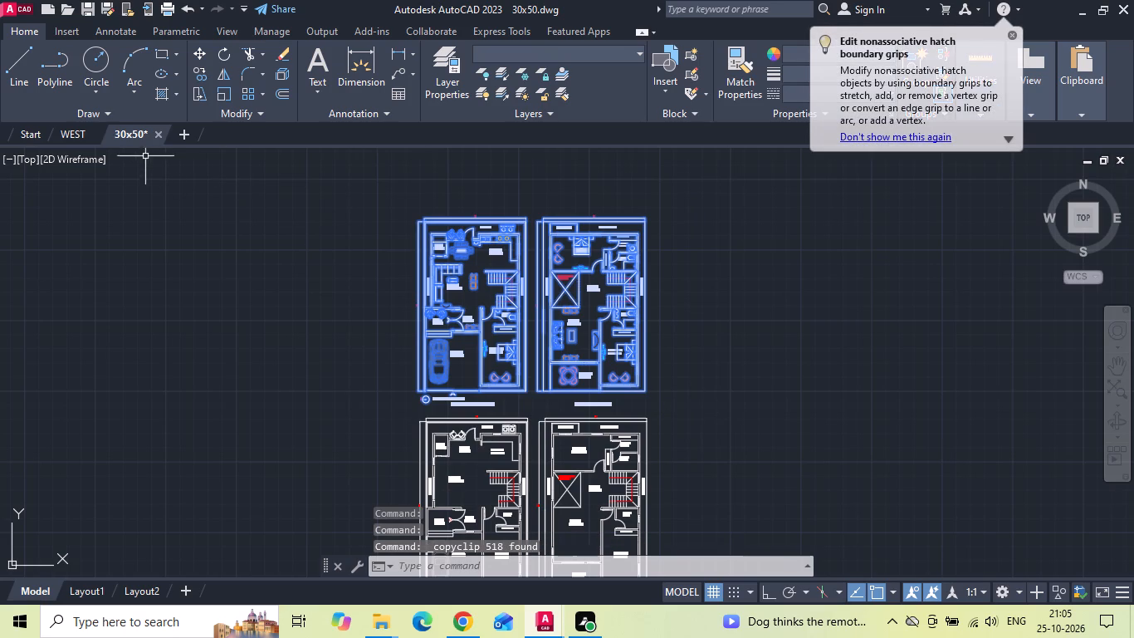
# Return to the WEST drawing and paste the copied floor plans into the empty space above the west-facing plan.
pyautogui.click(78, 130)
pyautogui.hotkey('ctrl', 'v')
pyautogui.scroll(-2, 136, 292)
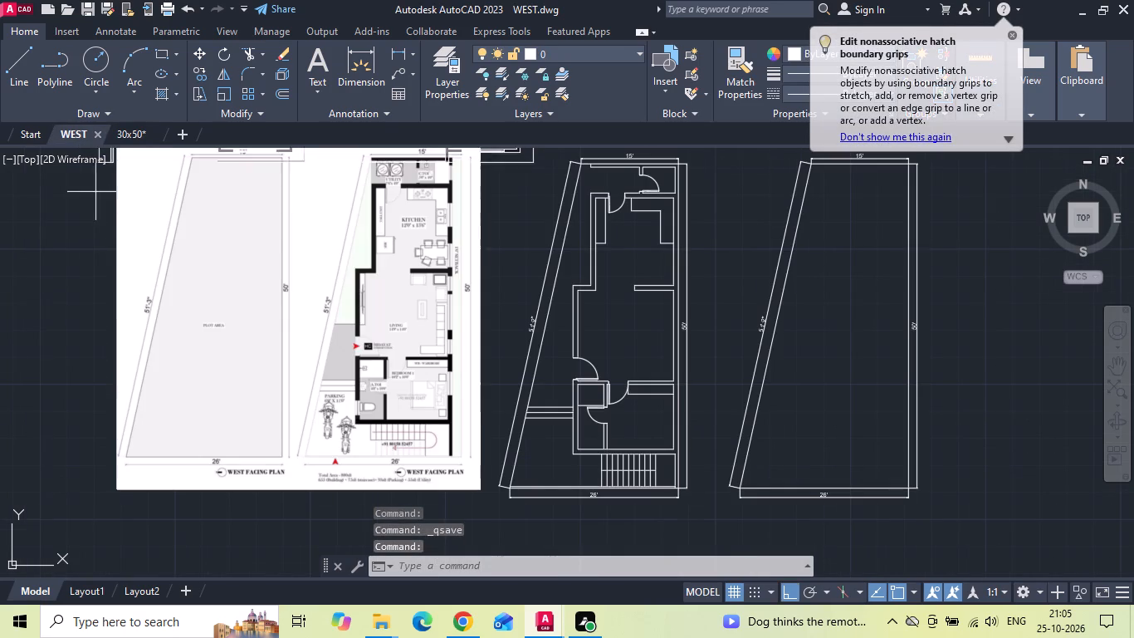
pyautogui.scroll(-1, 283, 395)
pyautogui.moveTo(374, 307); pyautogui.dragTo(374, 384, button='middle')
pyautogui.scroll(2, 370, 362)
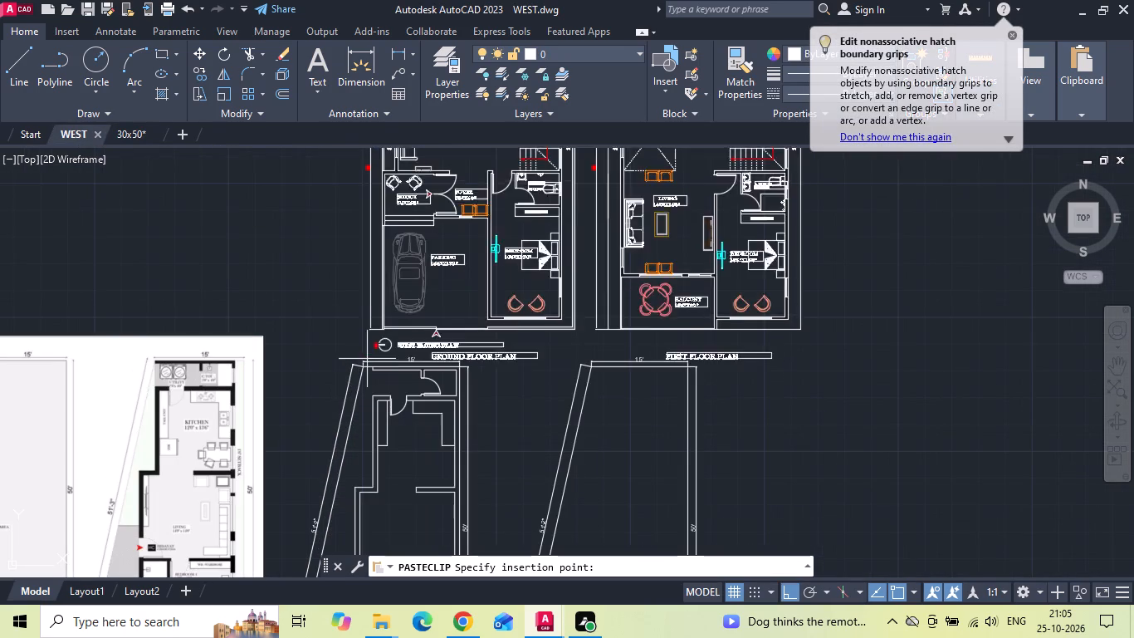
pyautogui.click(286, 319)
# Copy the pasted plan's north symbol, red entry arrow, WEST FACING PLAN and GROUND FLOOR PLAN titles straight down below the redrawn plan's bottom edge.
pyautogui.scroll(2, 371, 293)
pyautogui.click(405, 299)
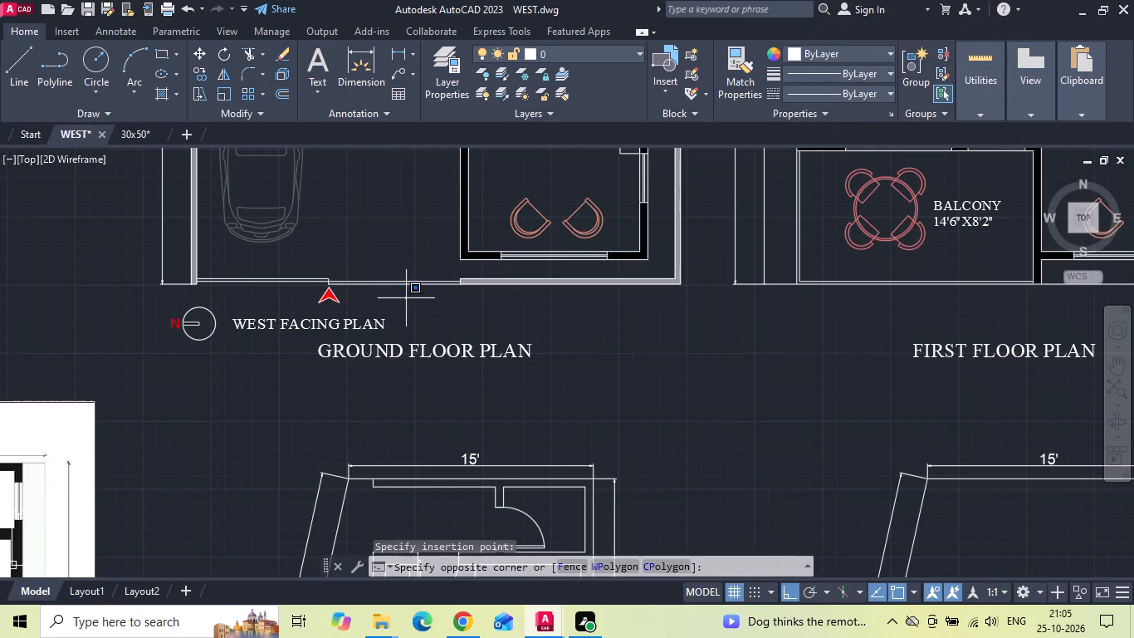
pyautogui.click(130, 390)
pyautogui.rightClick(125, 391)
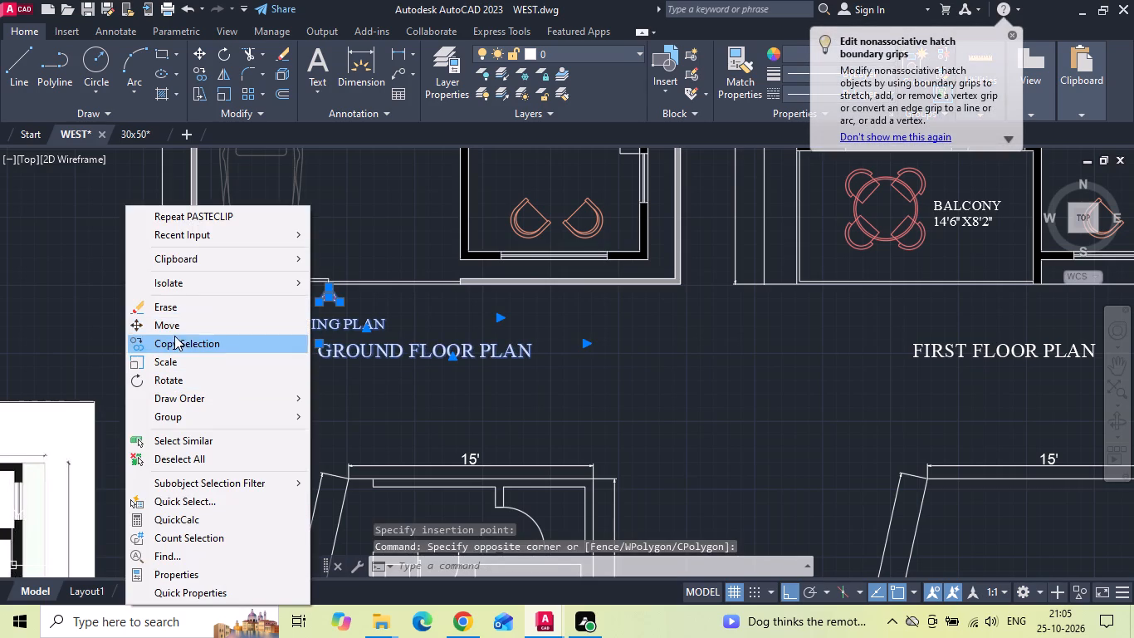
pyautogui.click(174, 339)
pyautogui.scroll(-2, 306, 188)
pyautogui.moveTo(332, 226); pyautogui.dragTo(325, 281)
pyautogui.moveTo(302, 356); pyautogui.dragTo(349, 163, button='middle')
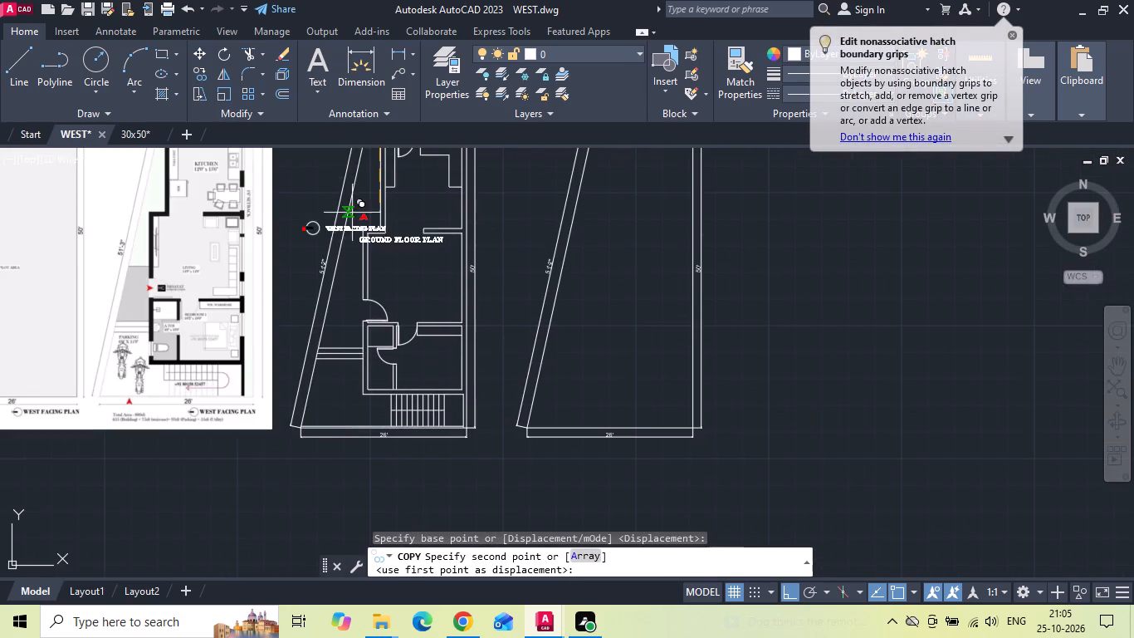
pyautogui.scroll(3, 342, 456)
pyautogui.scroll(1, 334, 356)
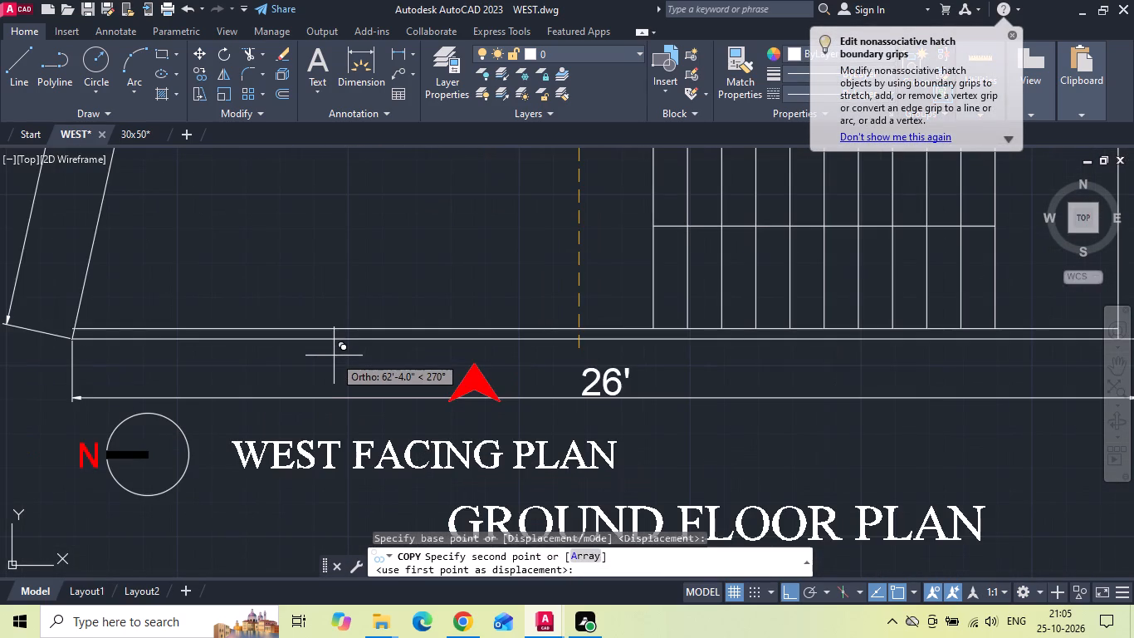
pyautogui.click(334, 352)
pyautogui.press('Escape')
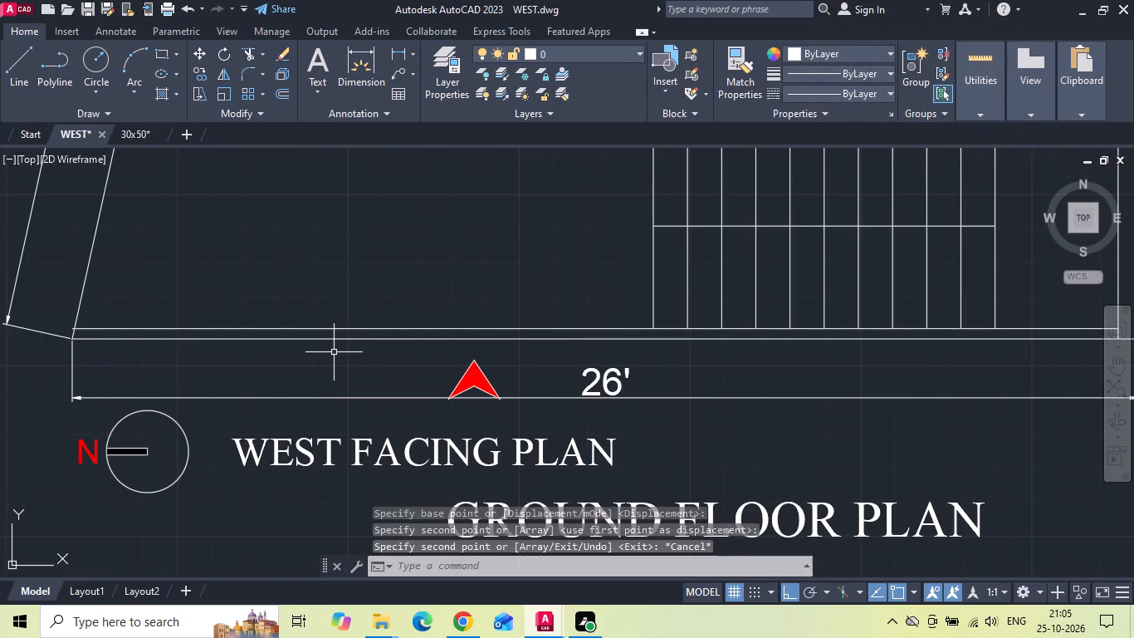
# Save the drawing.
pyautogui.hotkey('ctrl', 's')
# Move the red entry arrow straight up to sit between the plot's bottom line and the 26' dimension line.
pyautogui.scroll(-4, 342, 406)
pyautogui.scroll(1, 320, 419)
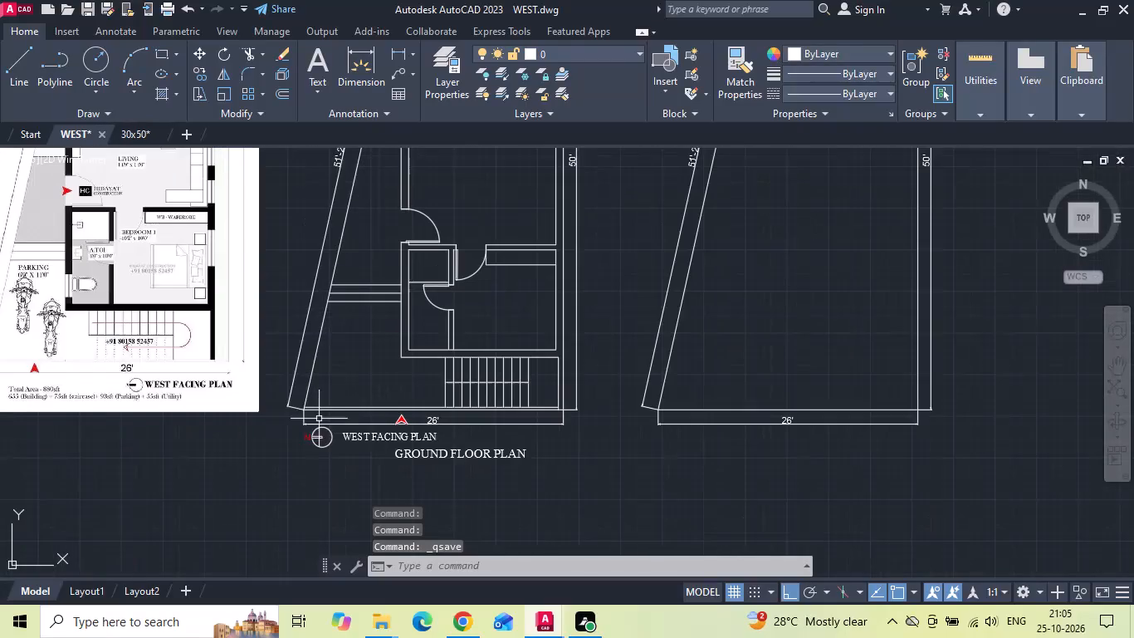
pyautogui.scroll(-1, 335, 373)
pyautogui.scroll(2, 349, 412)
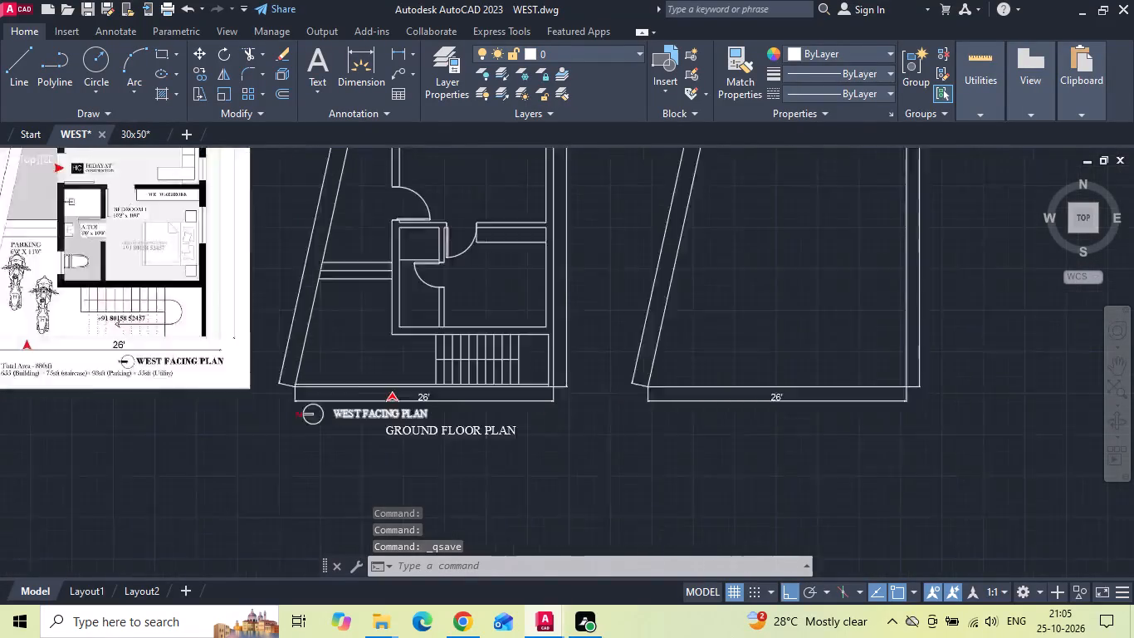
pyautogui.scroll(4, 349, 412)
pyautogui.moveTo(681, 341); pyautogui.dragTo(637, 349)
pyautogui.click(393, 379)
pyautogui.rightClick(391, 375)
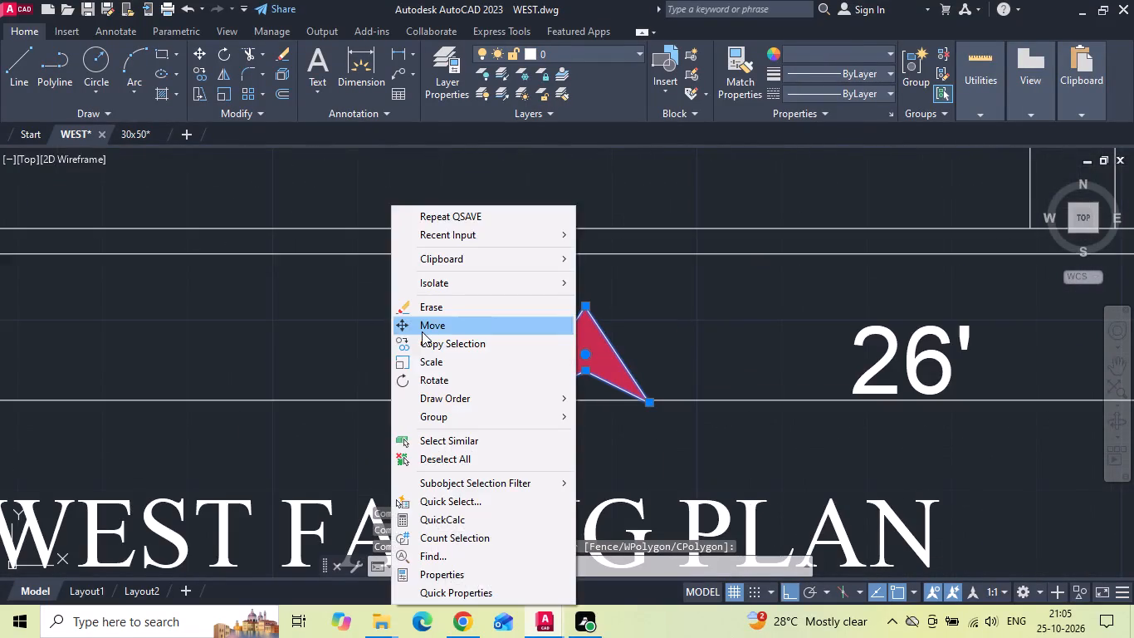
pyautogui.click(422, 331)
pyautogui.scroll(-2, 598, 333)
pyautogui.moveTo(680, 319); pyautogui.dragTo(672, 321)
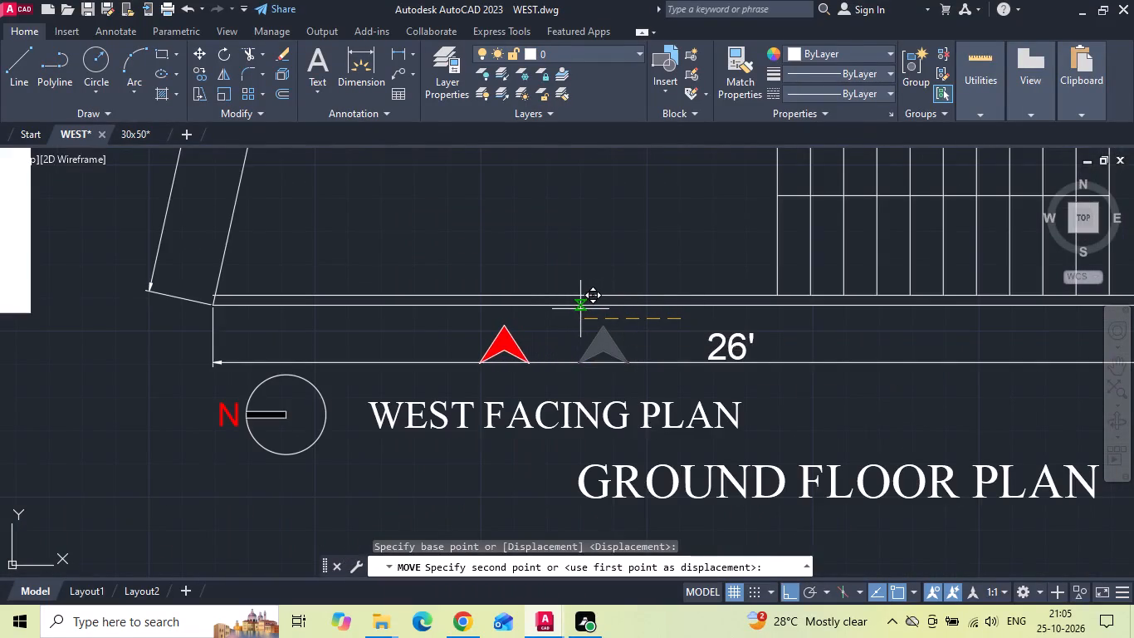
pyautogui.click(580, 309)
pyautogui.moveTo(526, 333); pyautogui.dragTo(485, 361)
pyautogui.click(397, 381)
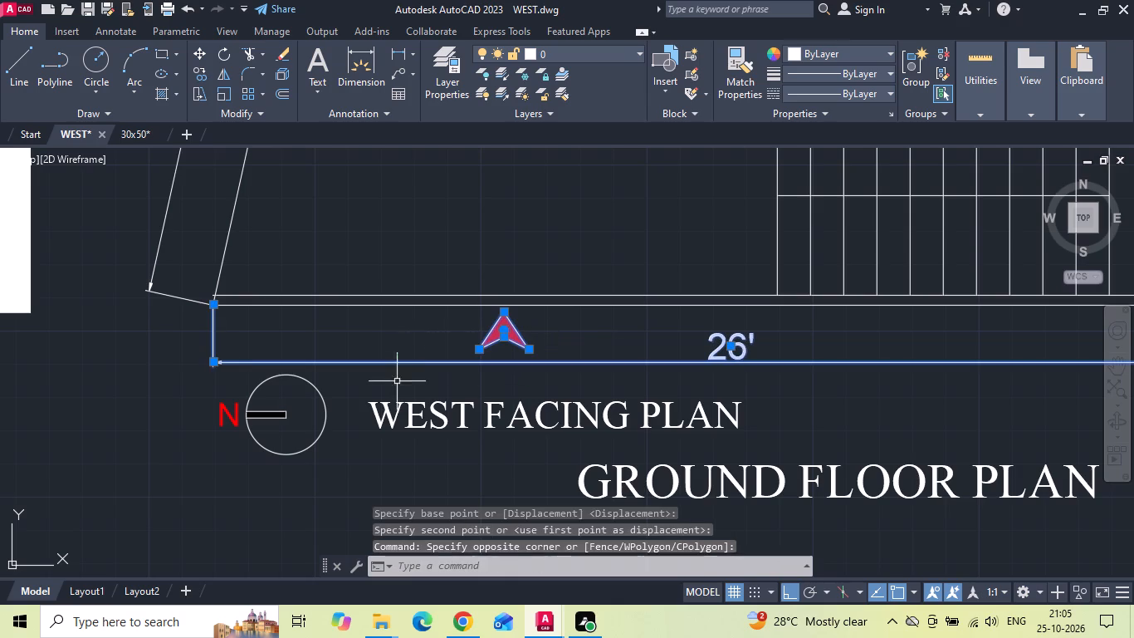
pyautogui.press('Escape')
# Copy the red entry arrow straight up to just outside the living room's entrance door.
pyautogui.moveTo(558, 330); pyautogui.dragTo(530, 336)
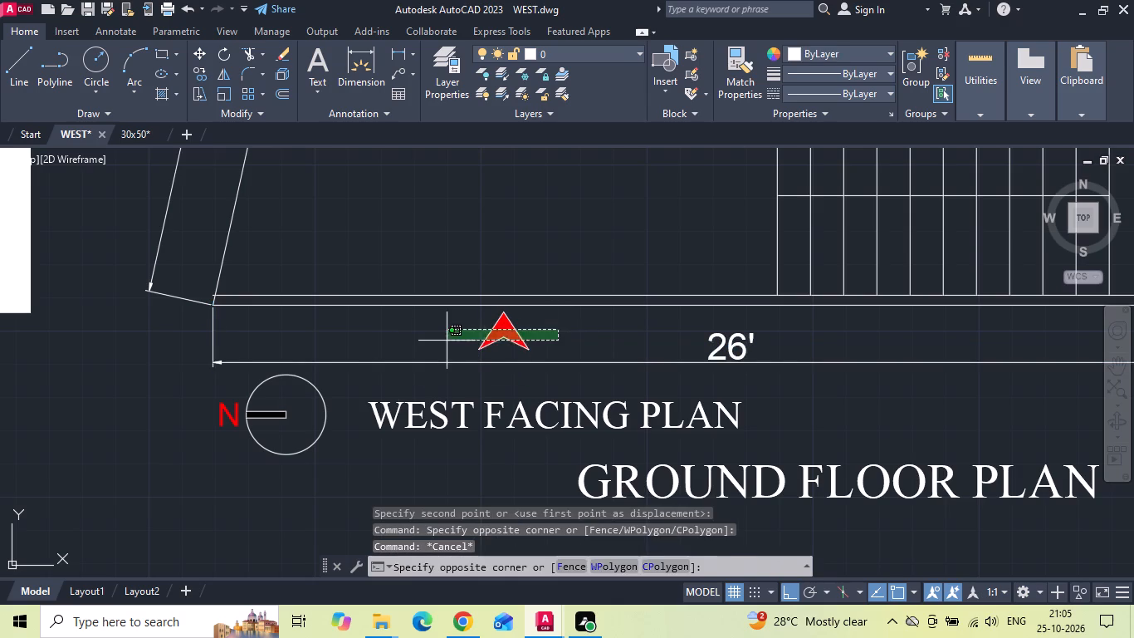
pyautogui.click(431, 341)
pyautogui.rightClick(430, 341)
pyautogui.click(457, 351)
pyautogui.scroll(-2, 466, 393)
pyautogui.moveTo(473, 387); pyautogui.dragTo(477, 368)
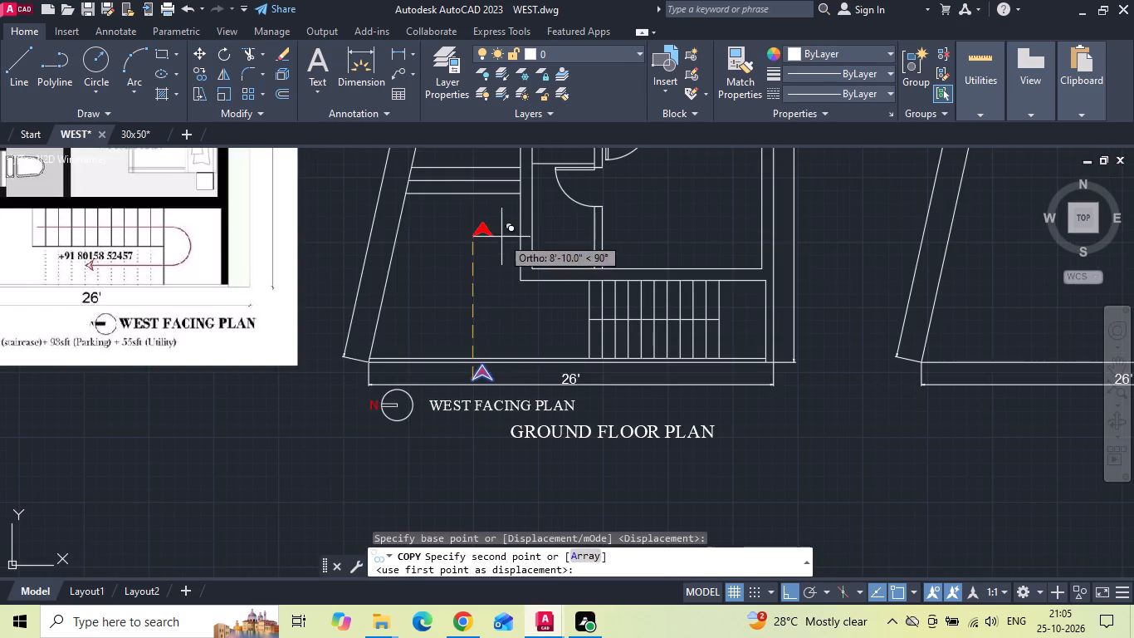
pyautogui.moveTo(502, 271); pyautogui.dragTo(484, 415, button='middle')
pyautogui.scroll(3, 501, 233)
pyautogui.moveTo(501, 243); pyautogui.dragTo(501, 296, button='middle')
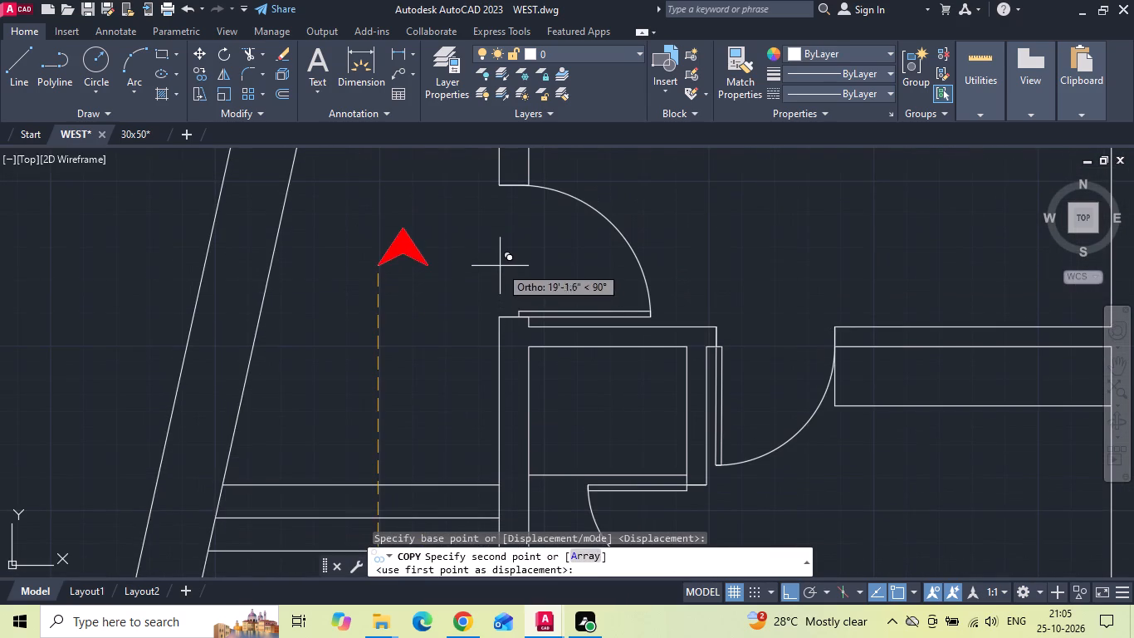
pyautogui.click(500, 266)
pyautogui.scroll(1, 437, 233)
pyautogui.press('Escape')
# Rotate the copied entry arrow 90° clockwise so it points at the entrance door.
pyautogui.moveTo(459, 238); pyautogui.dragTo(341, 332)
pyautogui.click(340, 332)
pyautogui.rightClick(338, 327)
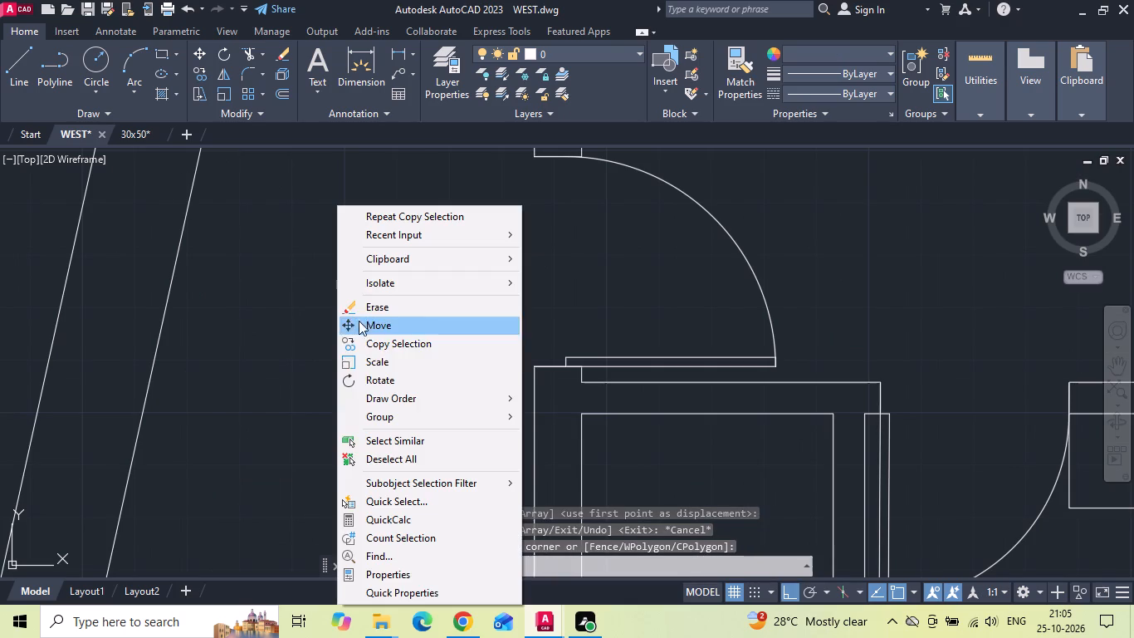
pyautogui.click(375, 380)
pyautogui.click(425, 299)
pyautogui.click(423, 312)
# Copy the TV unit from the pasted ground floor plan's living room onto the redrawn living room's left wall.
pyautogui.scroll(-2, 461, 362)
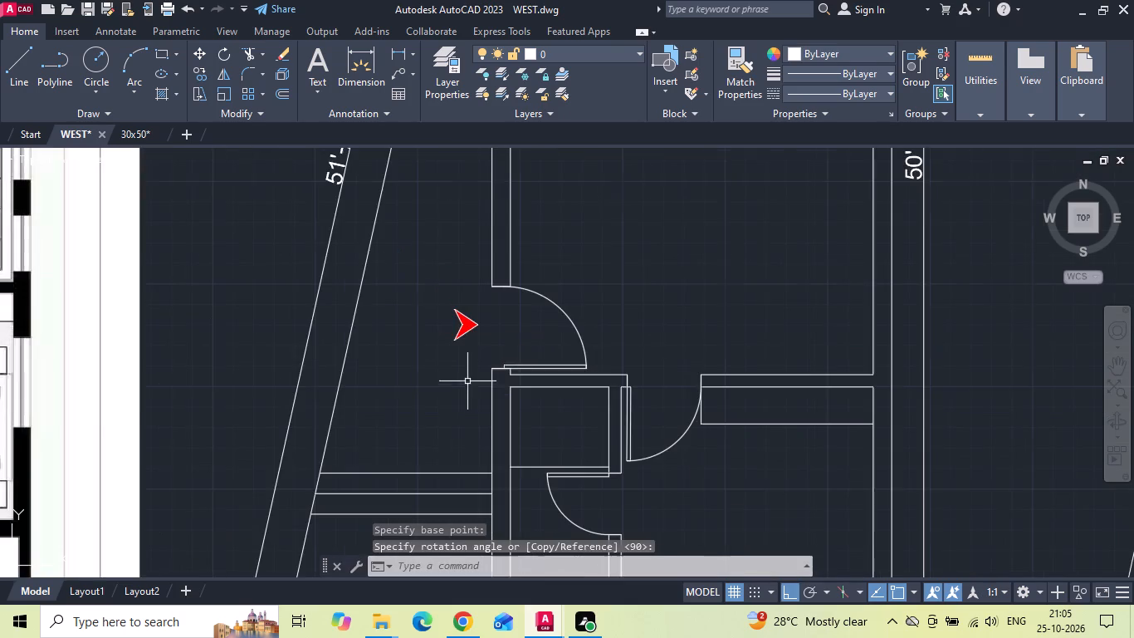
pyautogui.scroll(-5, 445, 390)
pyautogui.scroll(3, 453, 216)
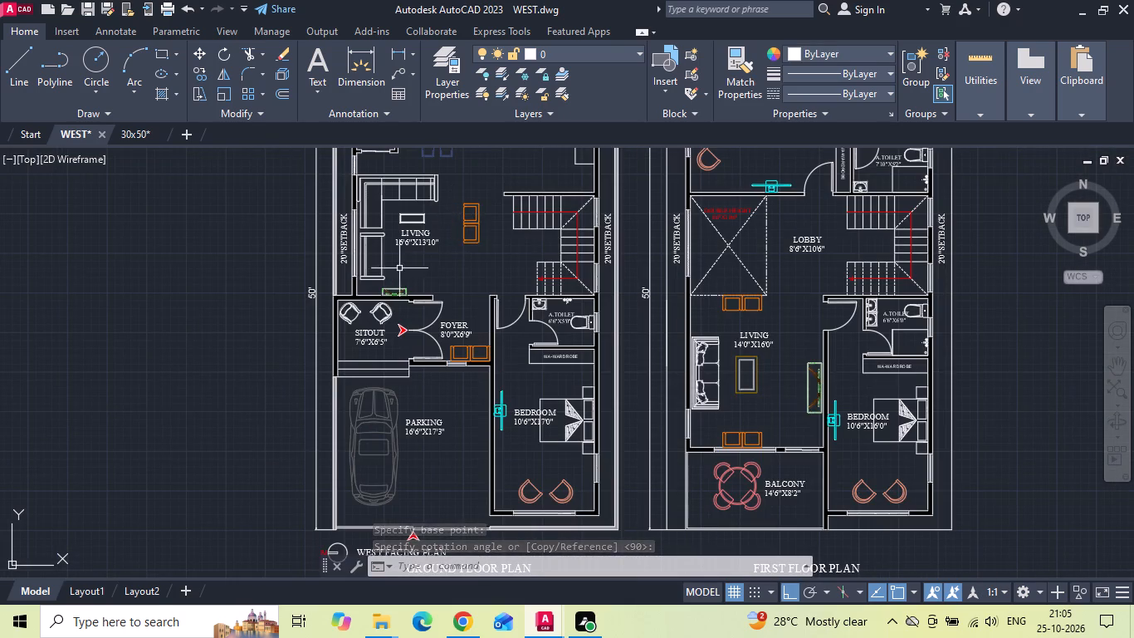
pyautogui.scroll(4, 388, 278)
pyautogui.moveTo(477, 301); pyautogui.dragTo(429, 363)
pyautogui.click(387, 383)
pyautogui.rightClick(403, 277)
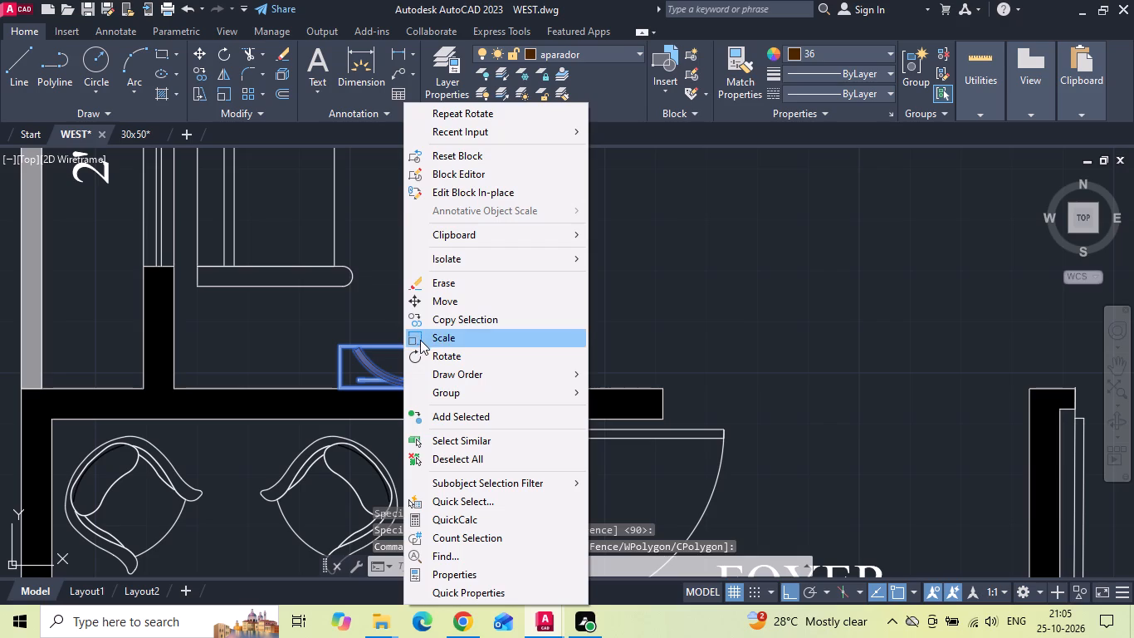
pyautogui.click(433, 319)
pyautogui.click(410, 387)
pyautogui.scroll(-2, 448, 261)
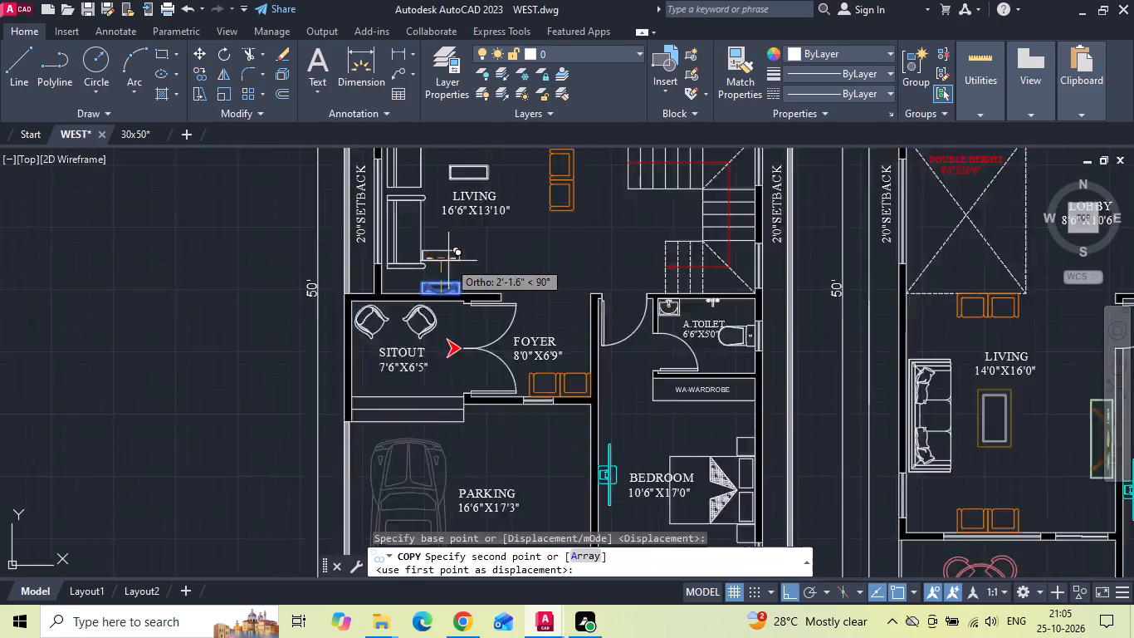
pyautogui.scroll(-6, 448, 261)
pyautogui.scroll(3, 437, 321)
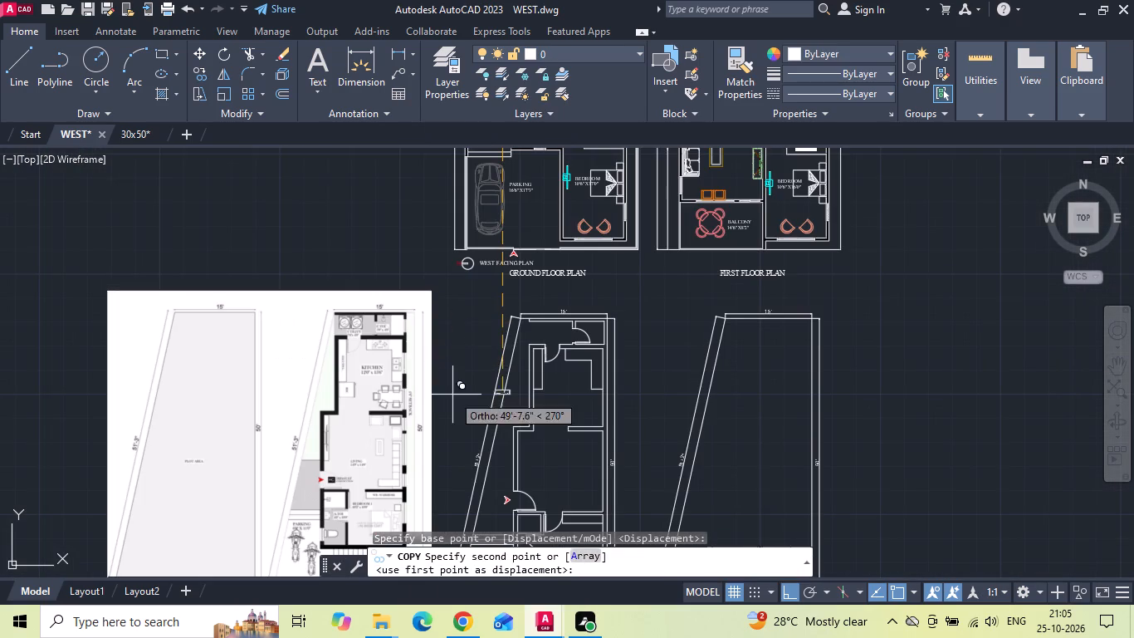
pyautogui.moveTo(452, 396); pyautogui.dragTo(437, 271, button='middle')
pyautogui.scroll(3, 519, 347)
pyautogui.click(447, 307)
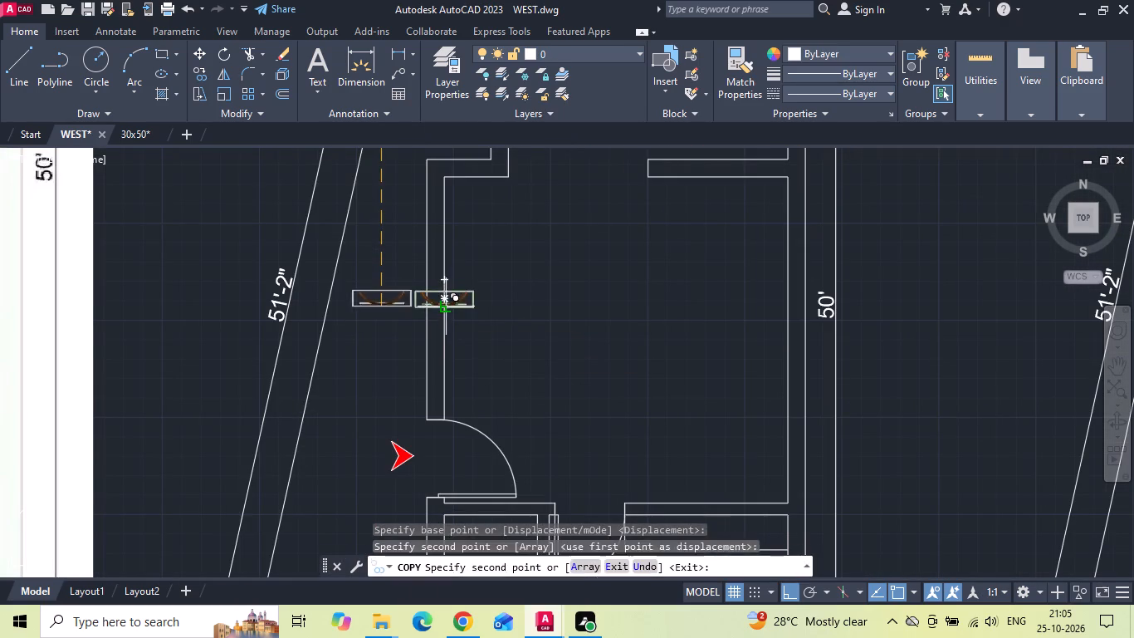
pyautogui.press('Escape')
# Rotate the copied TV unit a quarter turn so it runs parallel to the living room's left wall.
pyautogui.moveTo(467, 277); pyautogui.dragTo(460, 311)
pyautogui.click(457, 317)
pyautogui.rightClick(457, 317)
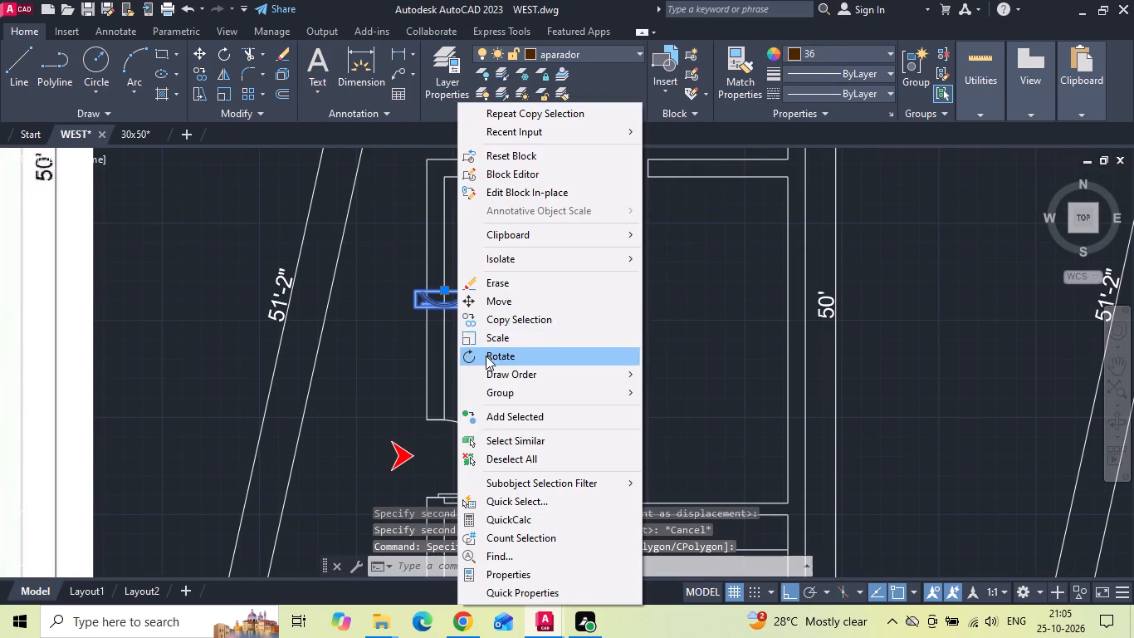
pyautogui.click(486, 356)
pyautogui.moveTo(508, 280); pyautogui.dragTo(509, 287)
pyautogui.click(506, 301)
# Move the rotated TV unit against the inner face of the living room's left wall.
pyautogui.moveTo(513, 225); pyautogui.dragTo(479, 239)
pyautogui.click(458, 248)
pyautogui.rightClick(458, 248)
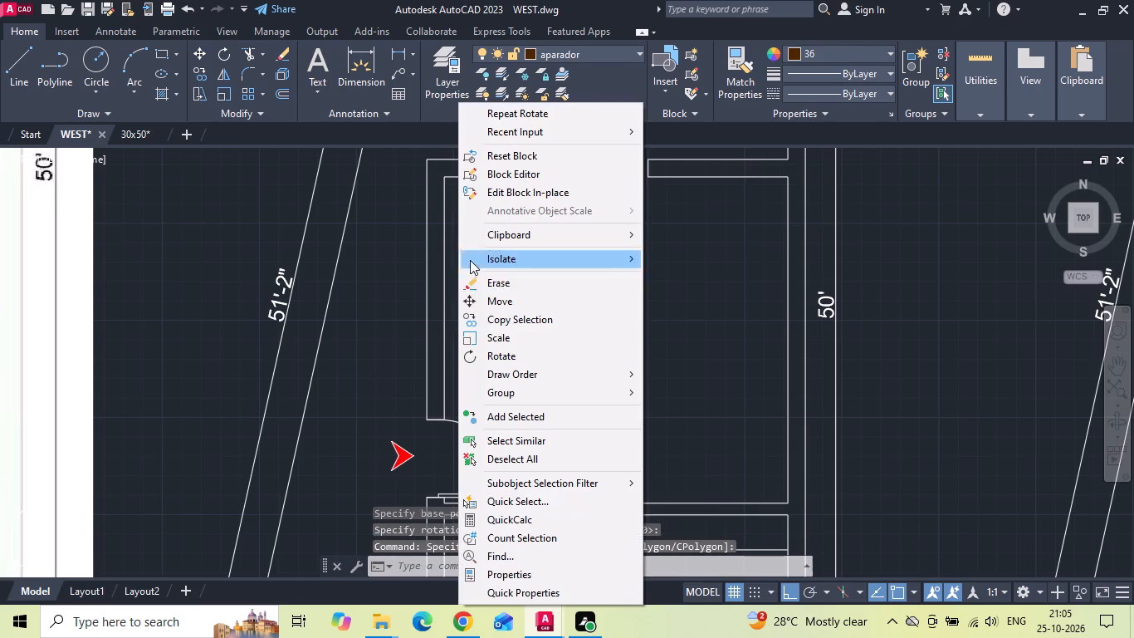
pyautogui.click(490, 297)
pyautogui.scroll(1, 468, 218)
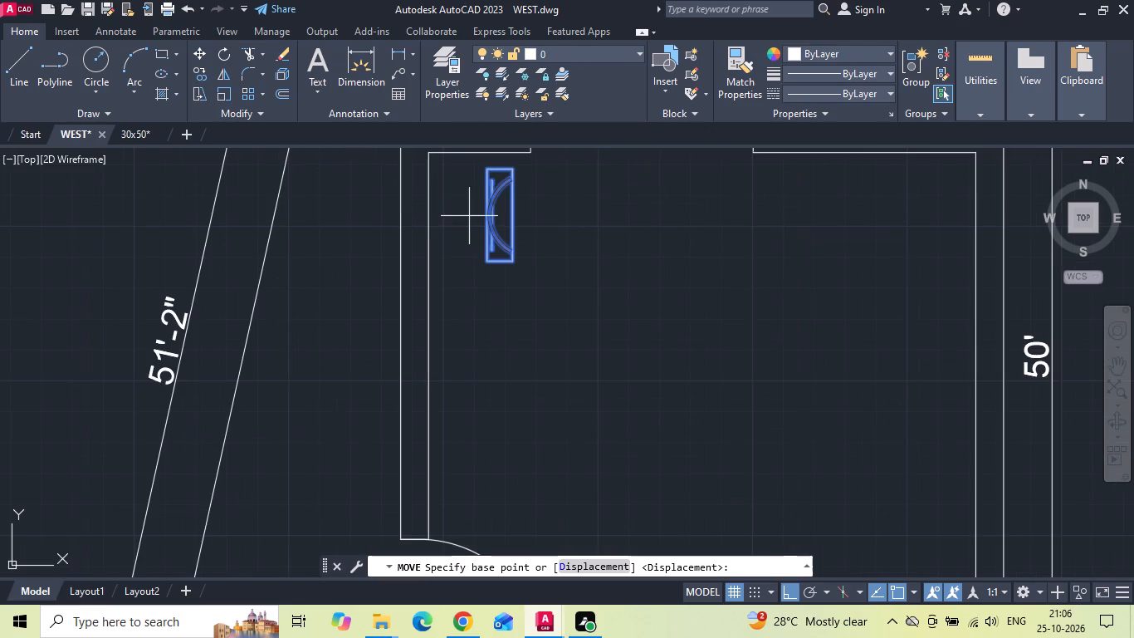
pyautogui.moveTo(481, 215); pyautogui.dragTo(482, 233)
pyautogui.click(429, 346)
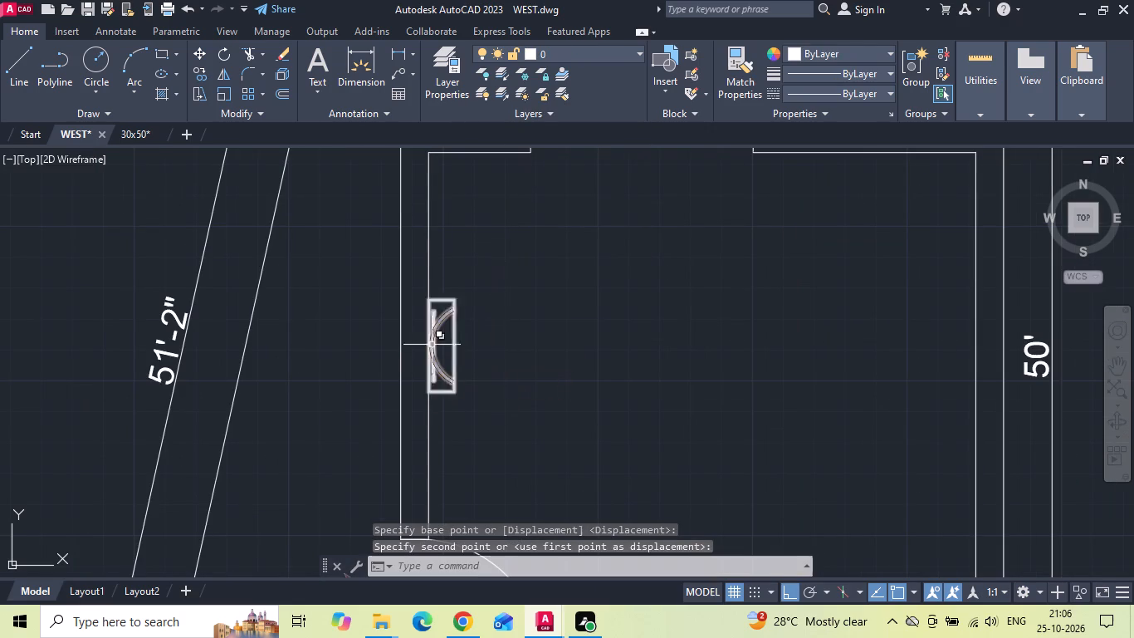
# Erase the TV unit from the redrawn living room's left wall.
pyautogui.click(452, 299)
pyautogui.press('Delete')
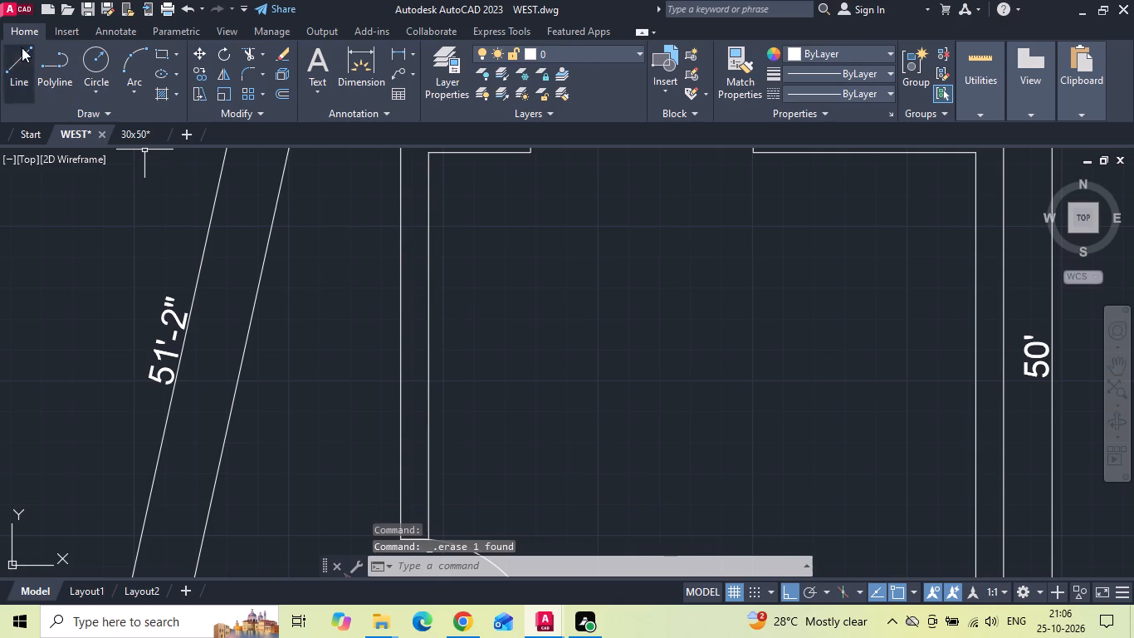
# Open the 55X40 drawing from the INTERNSHIP folder's 24102026 subfolder, and open and close its External References palette.
pyautogui.click(11, 9)
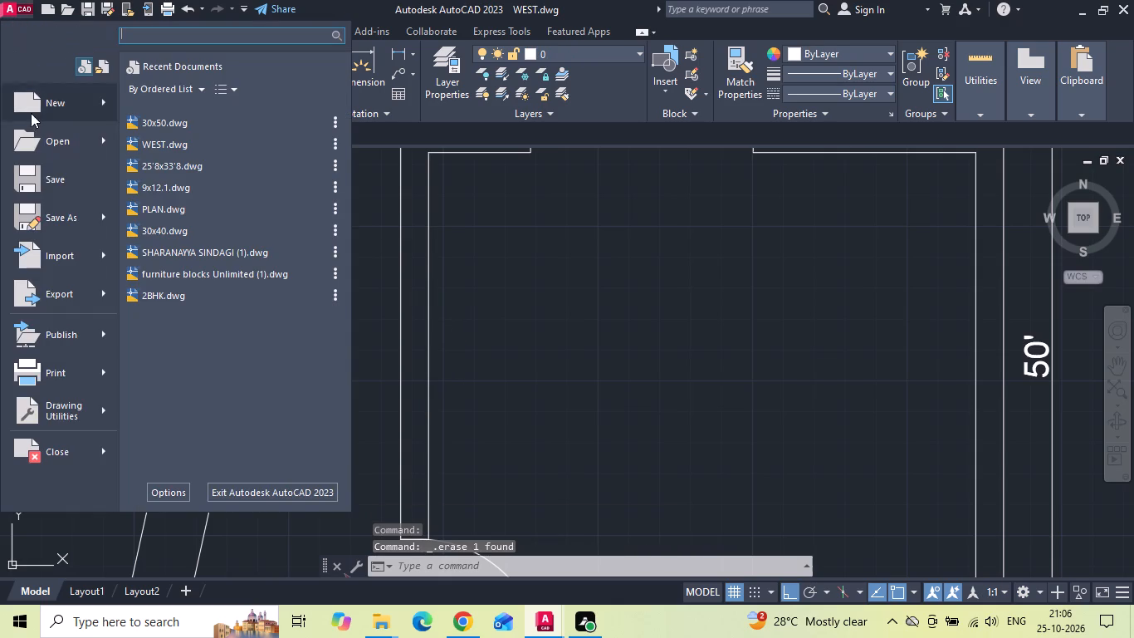
pyautogui.click(48, 149)
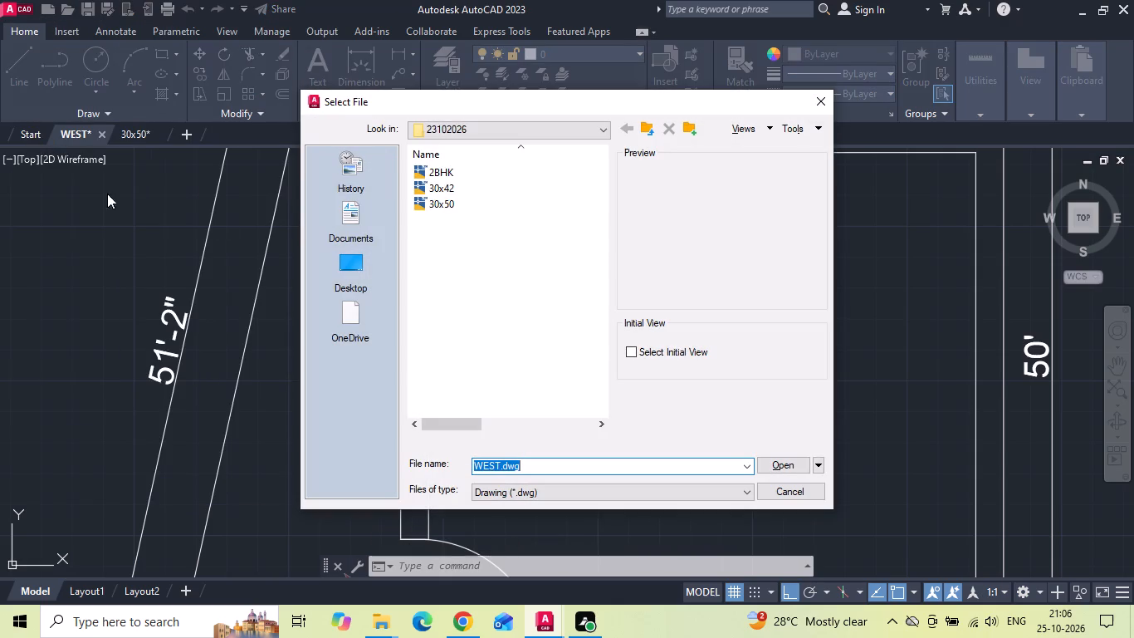
pyautogui.click(374, 272)
pyautogui.doubleClick(445, 262)
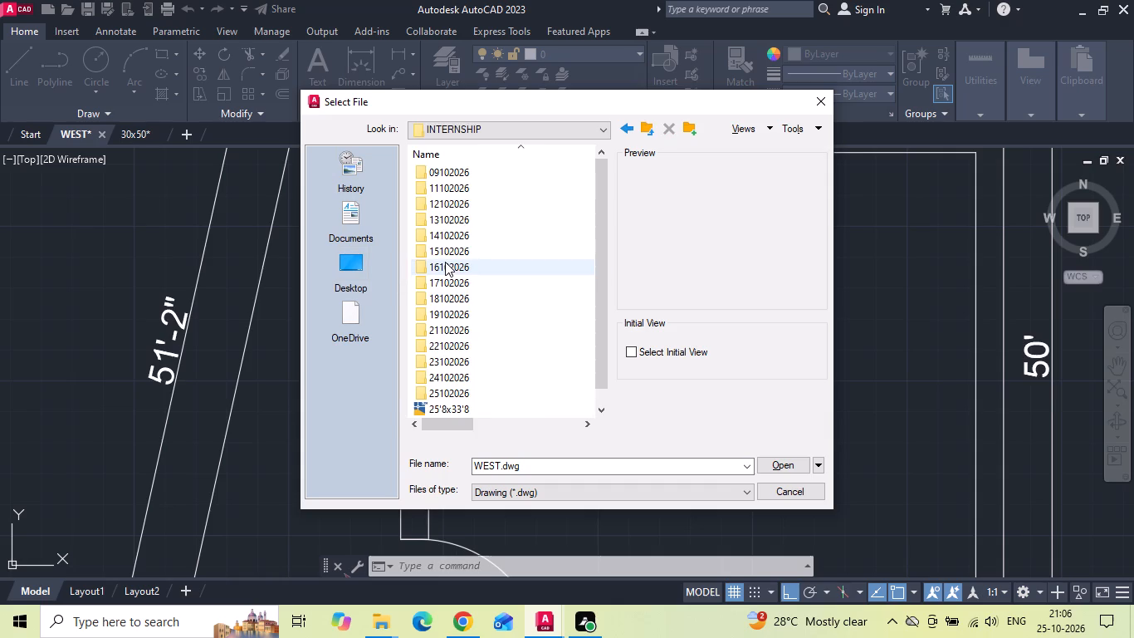
pyautogui.scroll(-3, 460, 215)
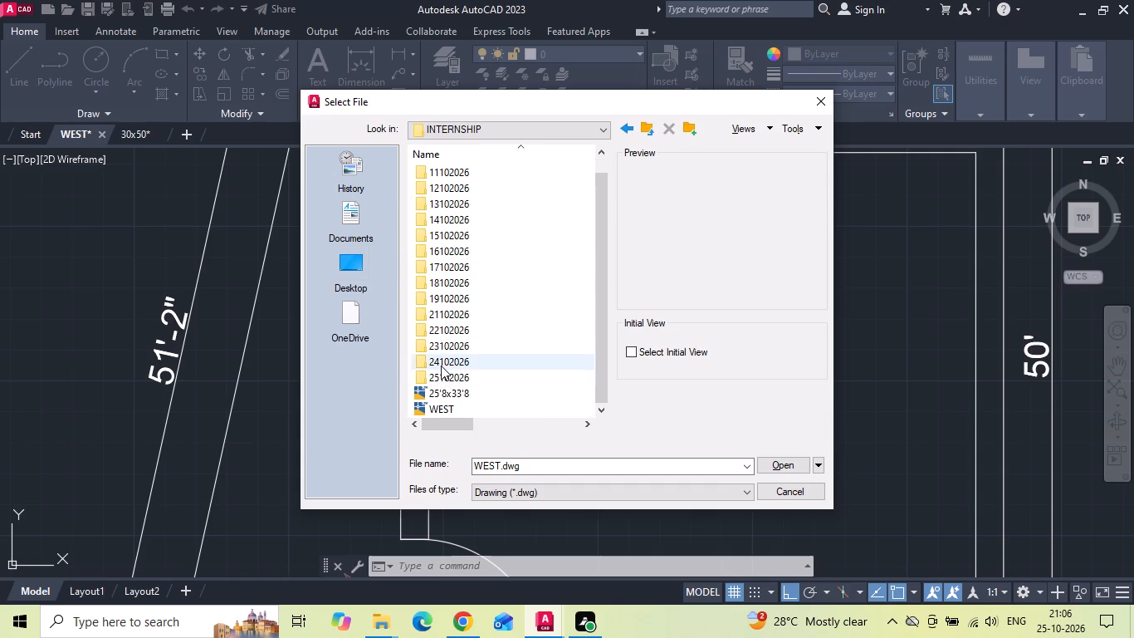
pyautogui.doubleClick(441, 366)
pyautogui.click(440, 222)
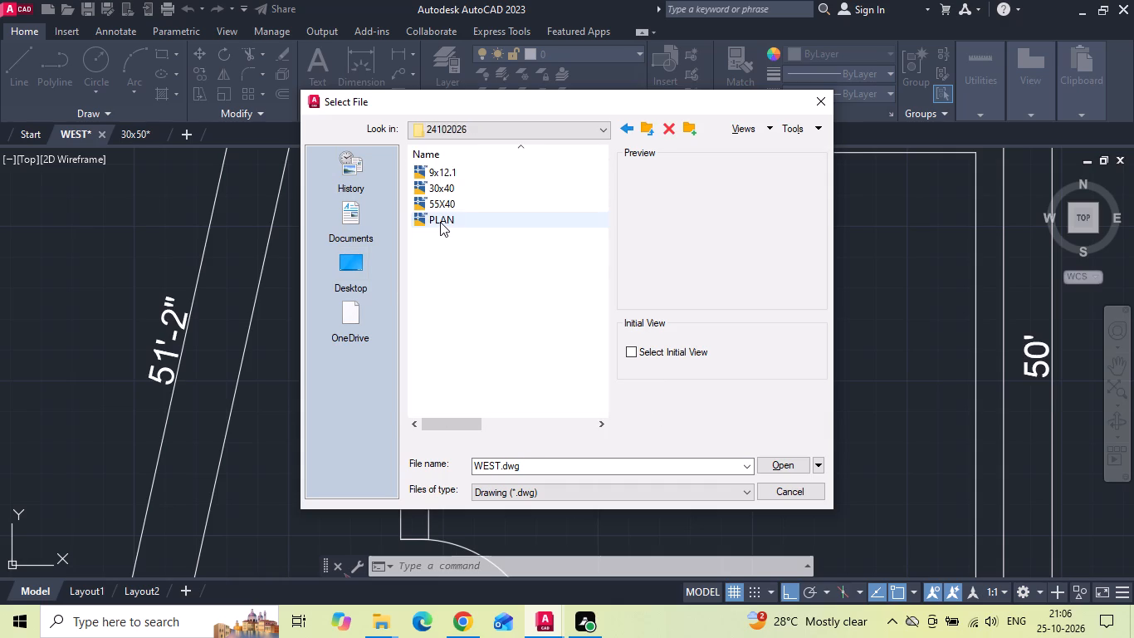
pyautogui.click(440, 208)
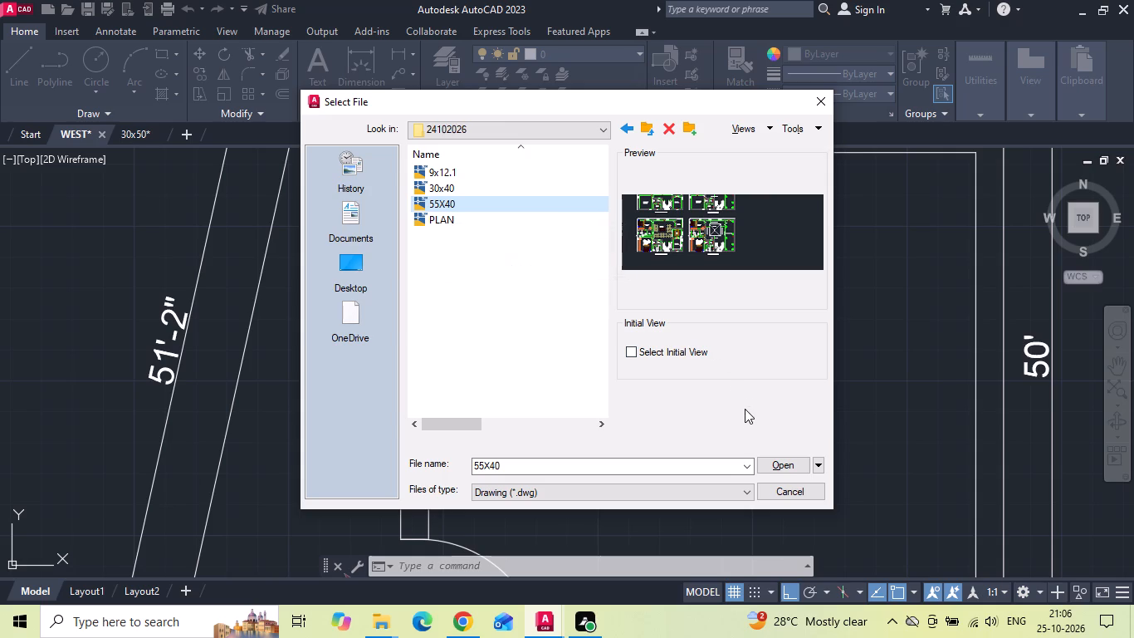
pyautogui.click(763, 460)
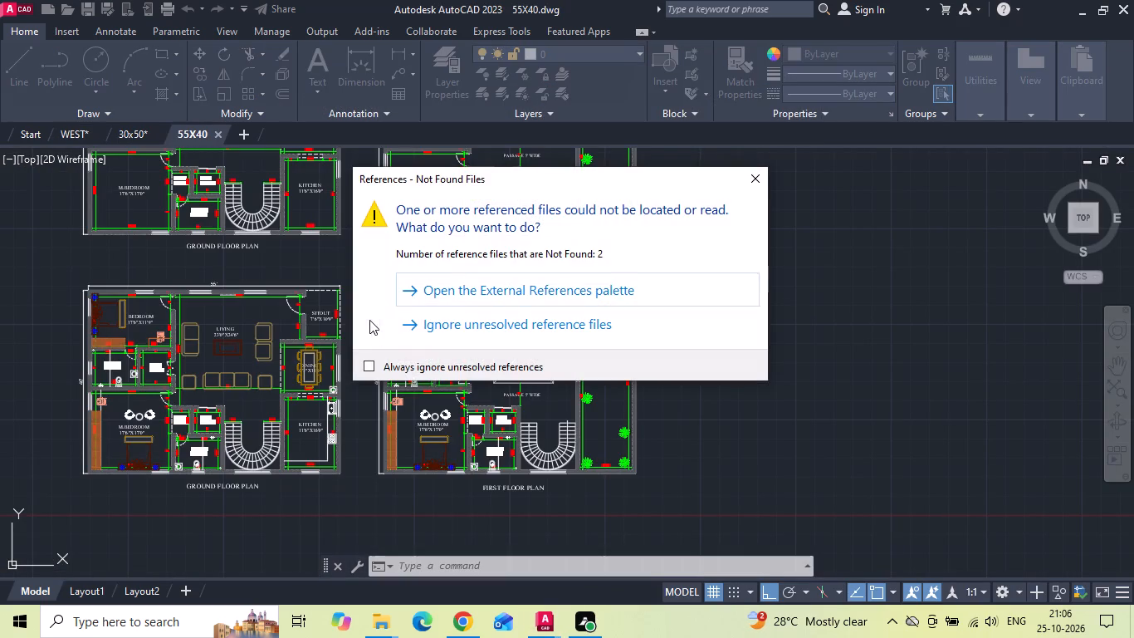
pyautogui.click(527, 297)
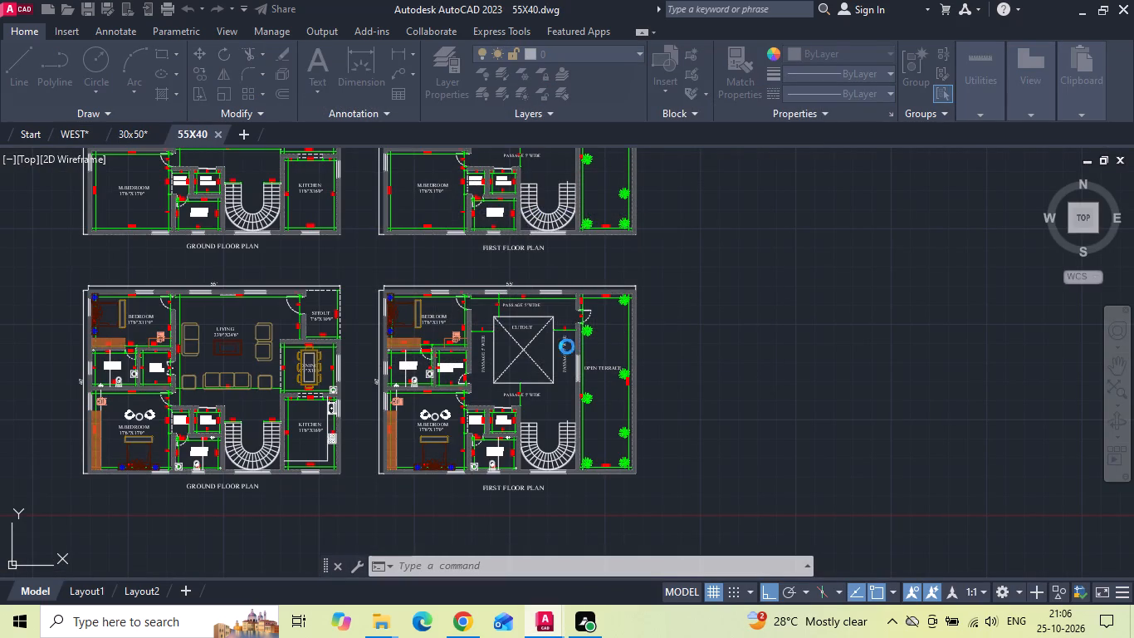
pyautogui.scroll(-3, 568, 373)
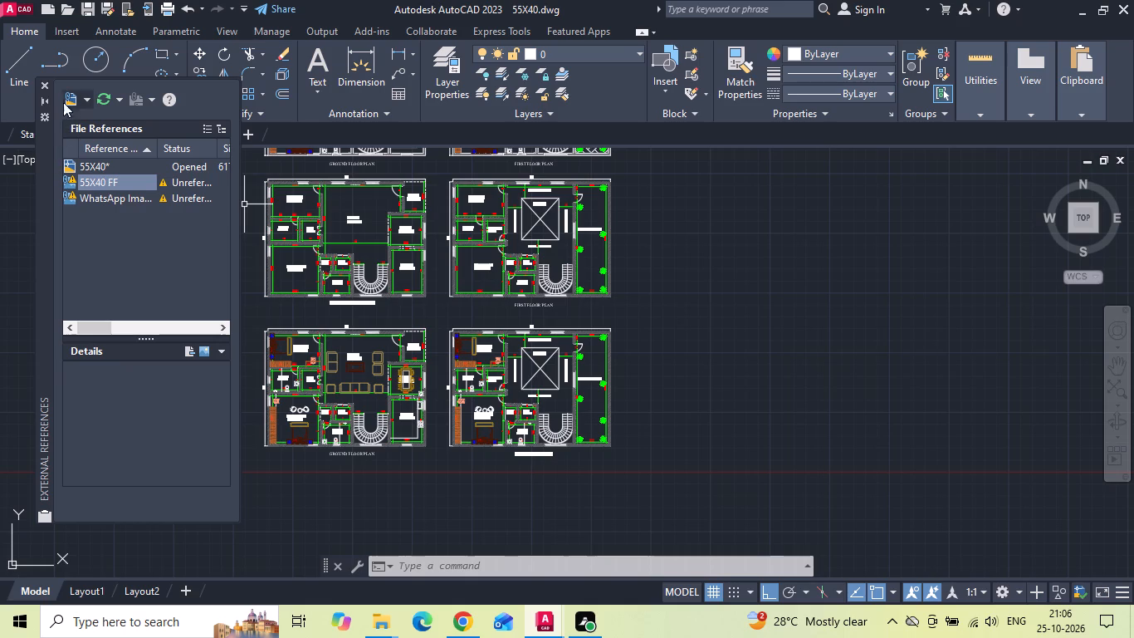
pyautogui.click(44, 86)
# Erase the short stray line below the living room's top wall in the unfurnished 55X40 ground floor plan.
pyautogui.scroll(3, 315, 171)
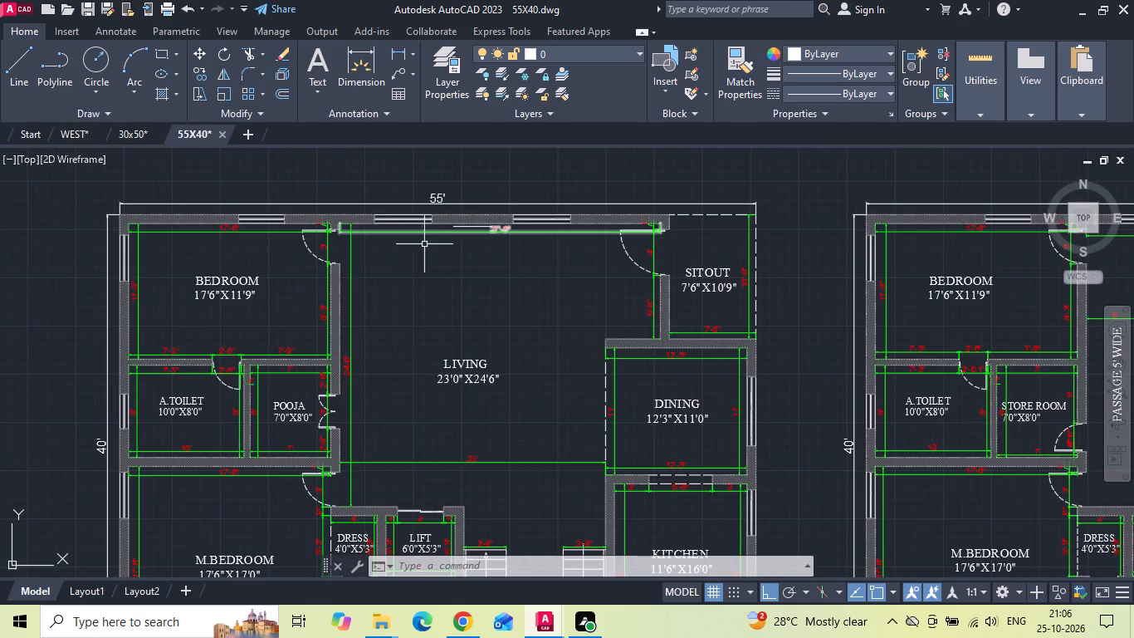
pyautogui.scroll(2, 540, 213)
pyautogui.scroll(-3, 262, 261)
pyautogui.scroll(3, 277, 269)
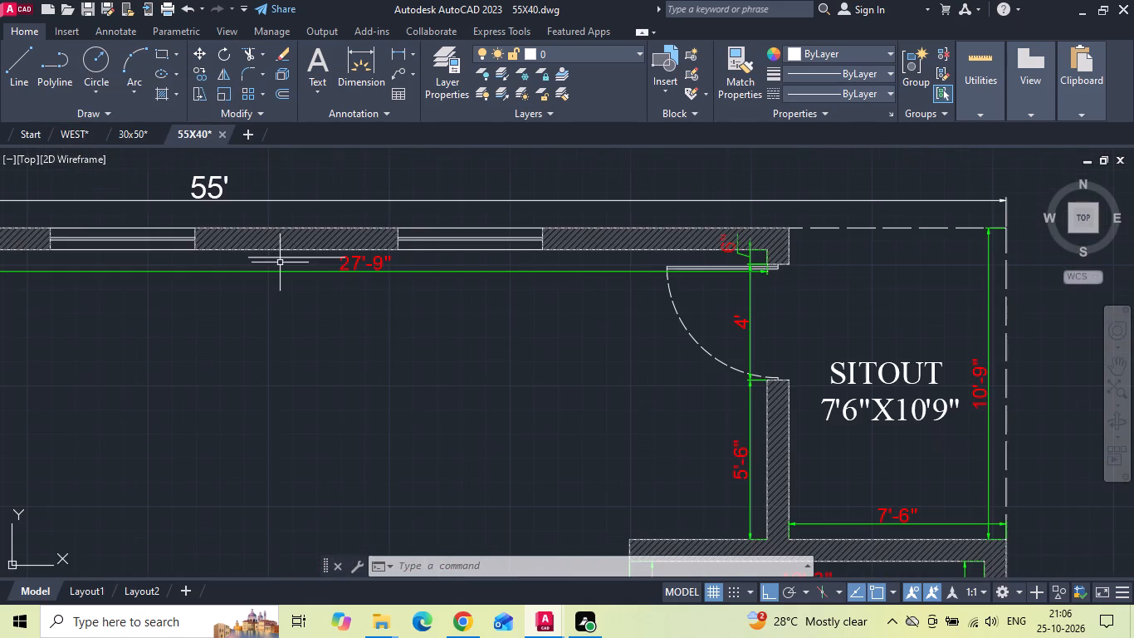
pyautogui.click(282, 260)
pyautogui.click(279, 257)
pyautogui.press('Delete')
# Examine the TV unit on the living room's top wall in the furnished 55X40 ground floor plan.
pyautogui.scroll(-3, 341, 376)
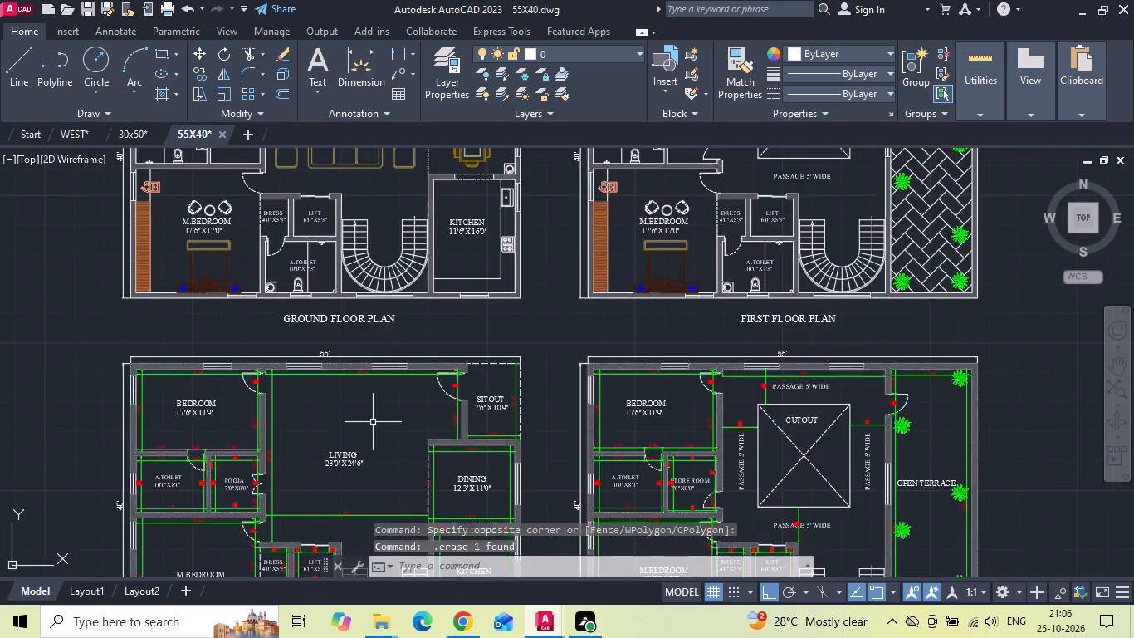
pyautogui.scroll(-2, 374, 428)
pyautogui.scroll(5, 354, 287)
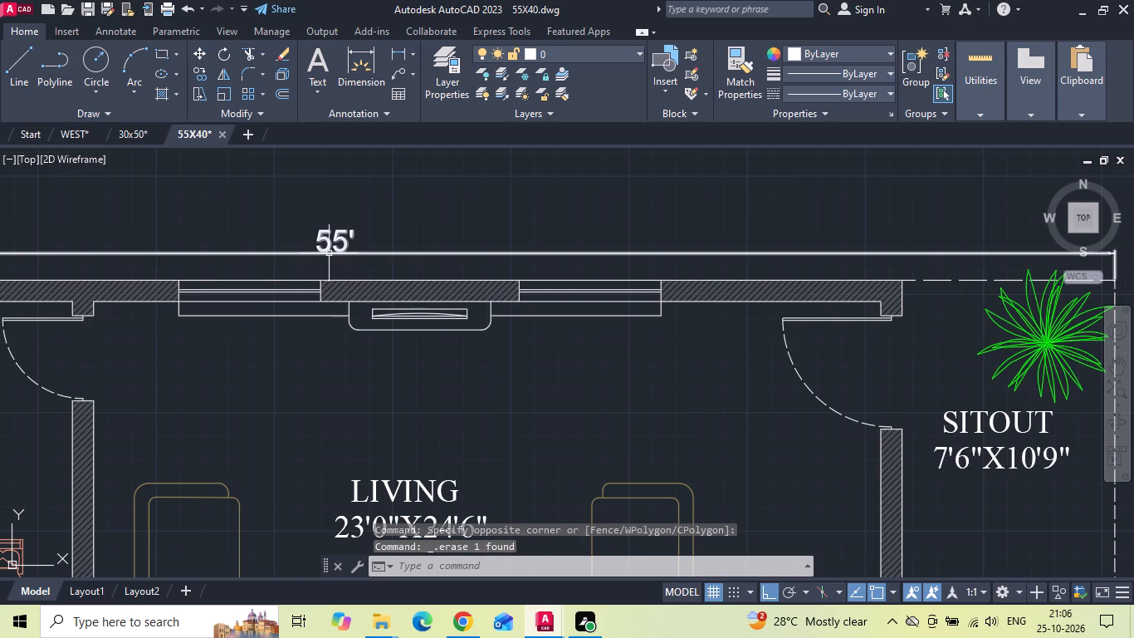
pyautogui.scroll(1, 324, 333)
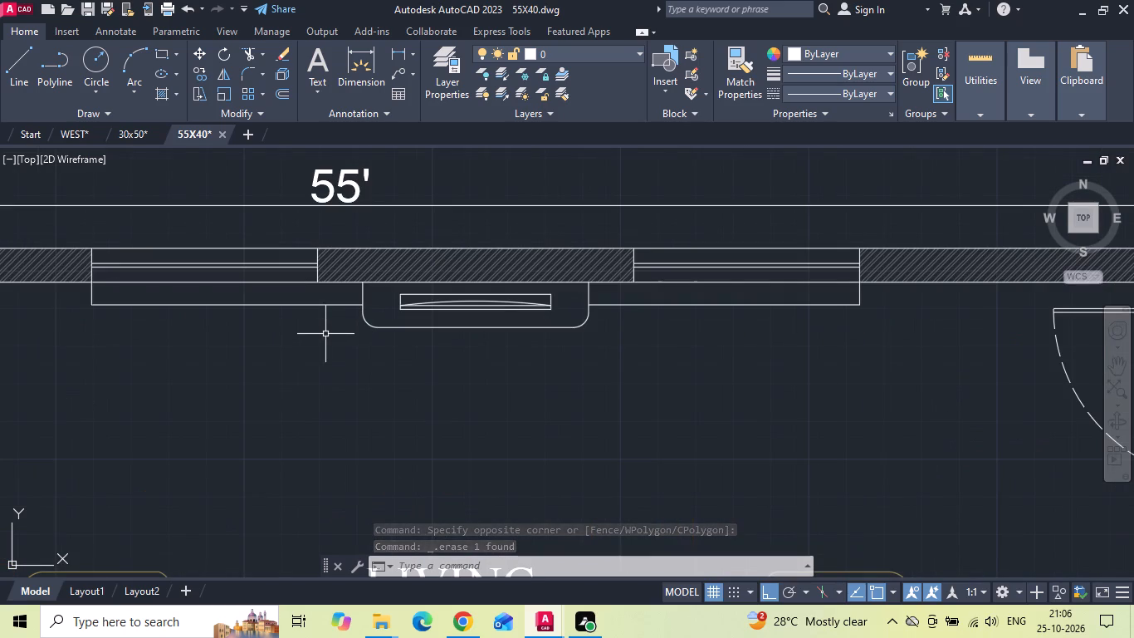
# Preview the drawings in the INTERNSHIP folder's 24102026 and 23102026 subfolders, and open 2BHK from 23102026.
pyautogui.click(12, 0)
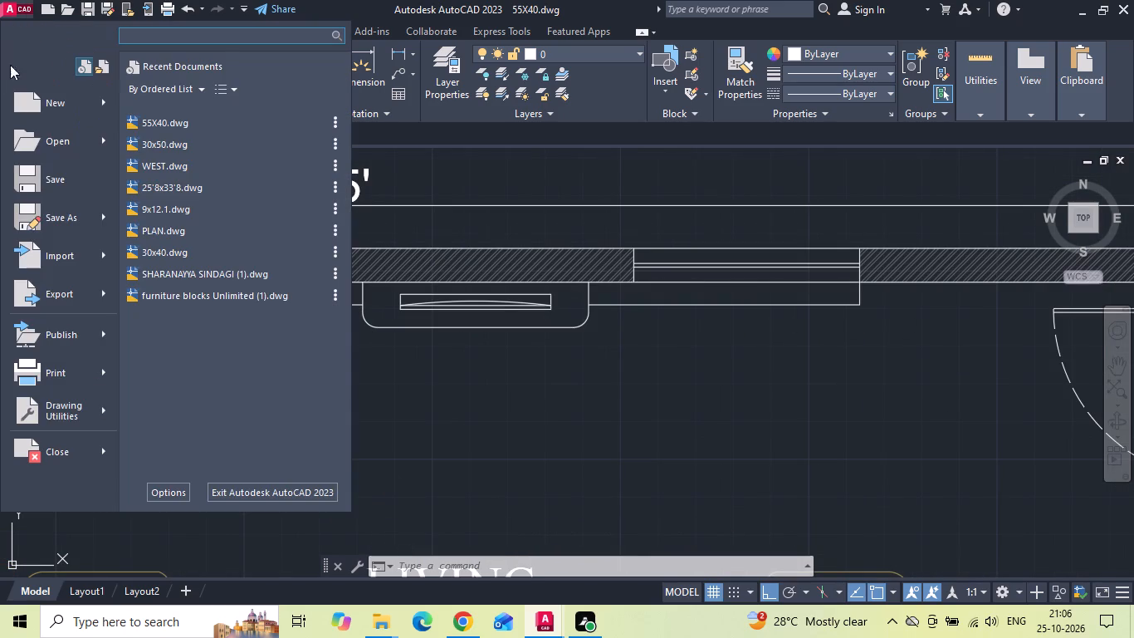
pyautogui.click(16, 136)
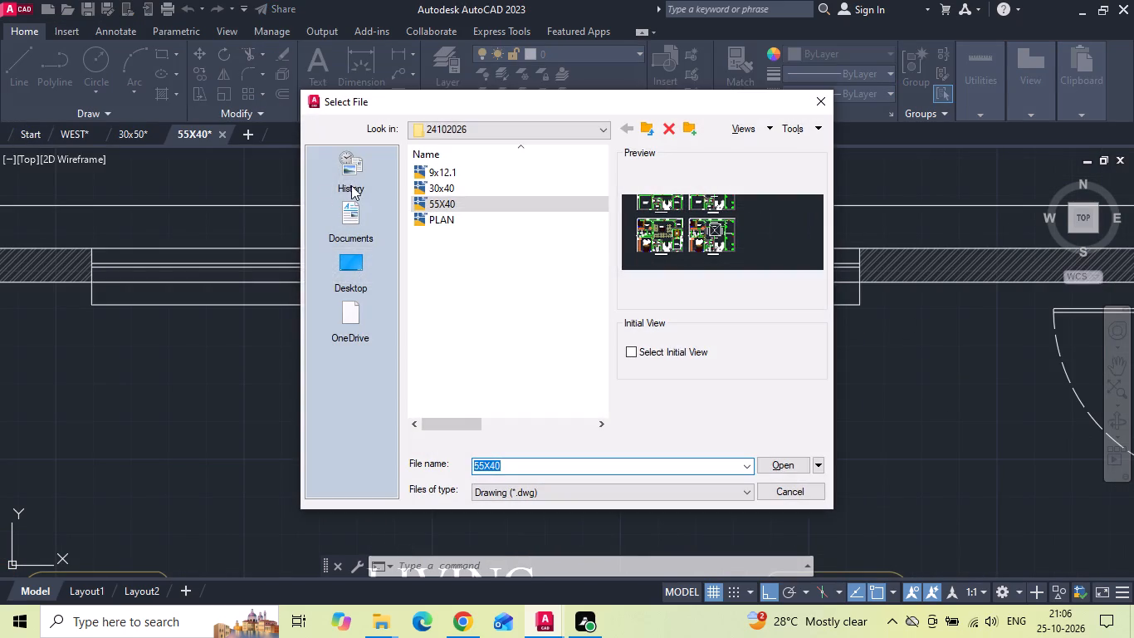
pyautogui.click(438, 177)
pyautogui.click(442, 186)
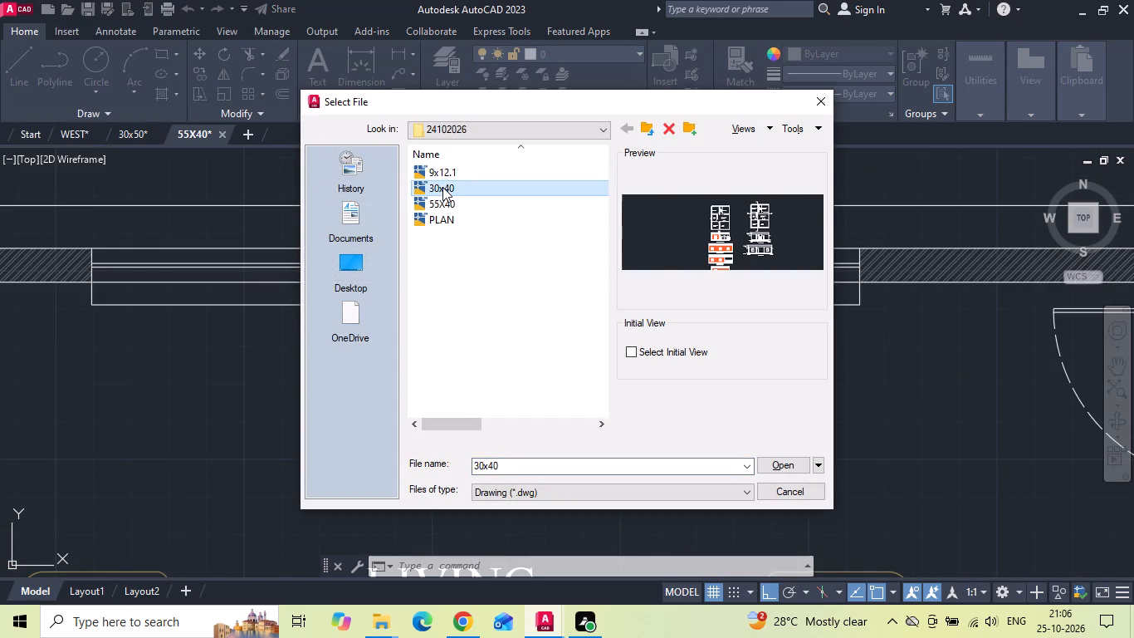
pyautogui.click(442, 203)
pyautogui.click(441, 219)
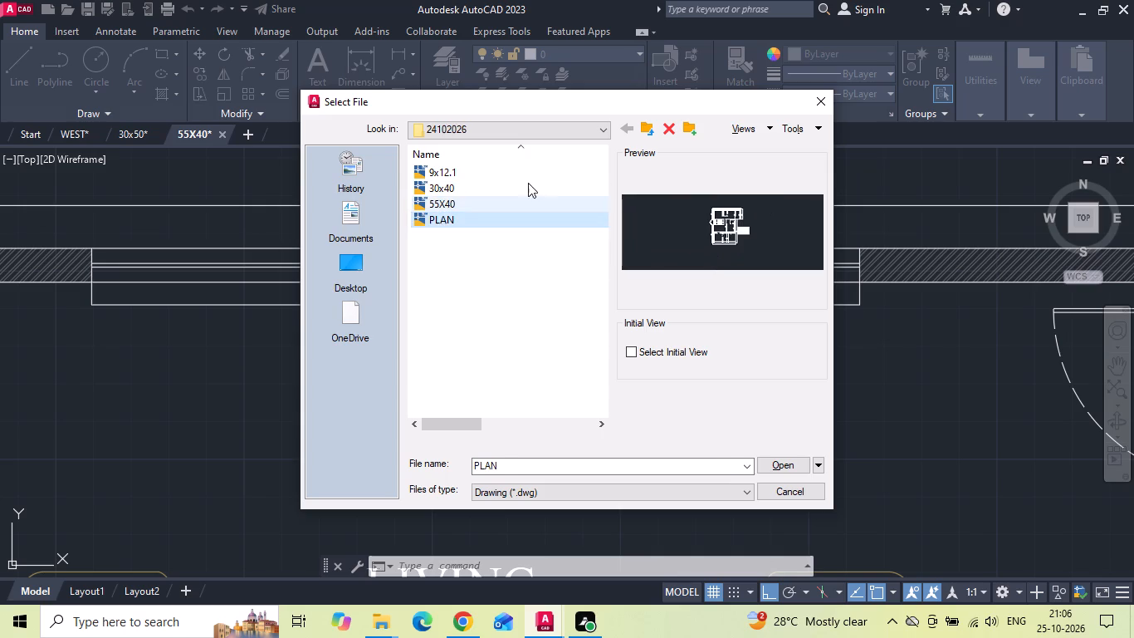
pyautogui.doubleClick(354, 276)
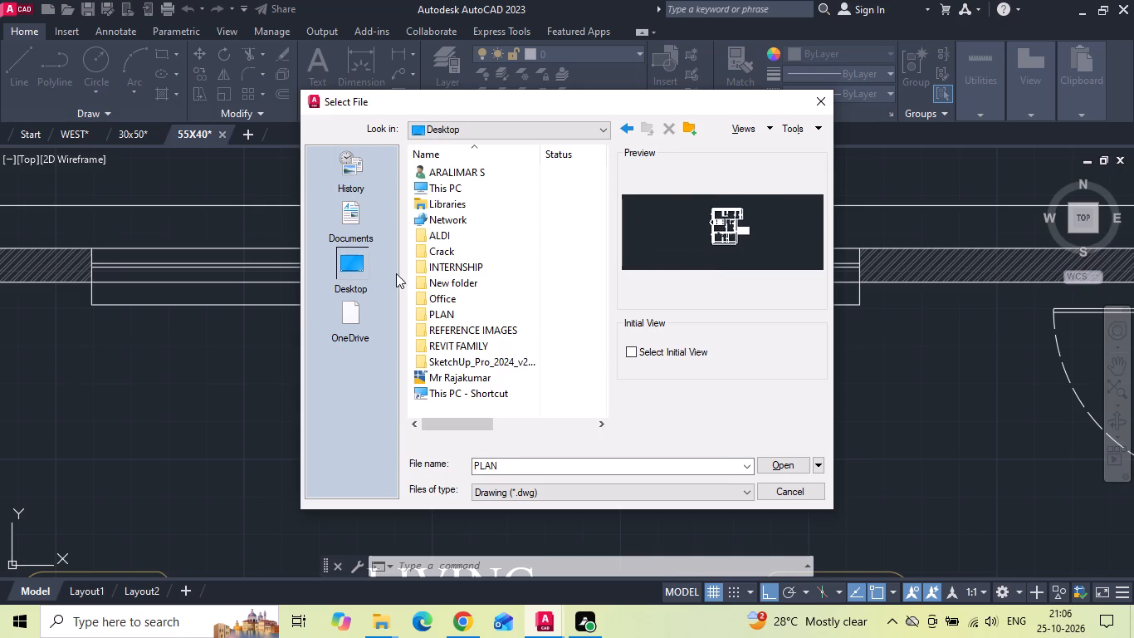
pyautogui.doubleClick(447, 267)
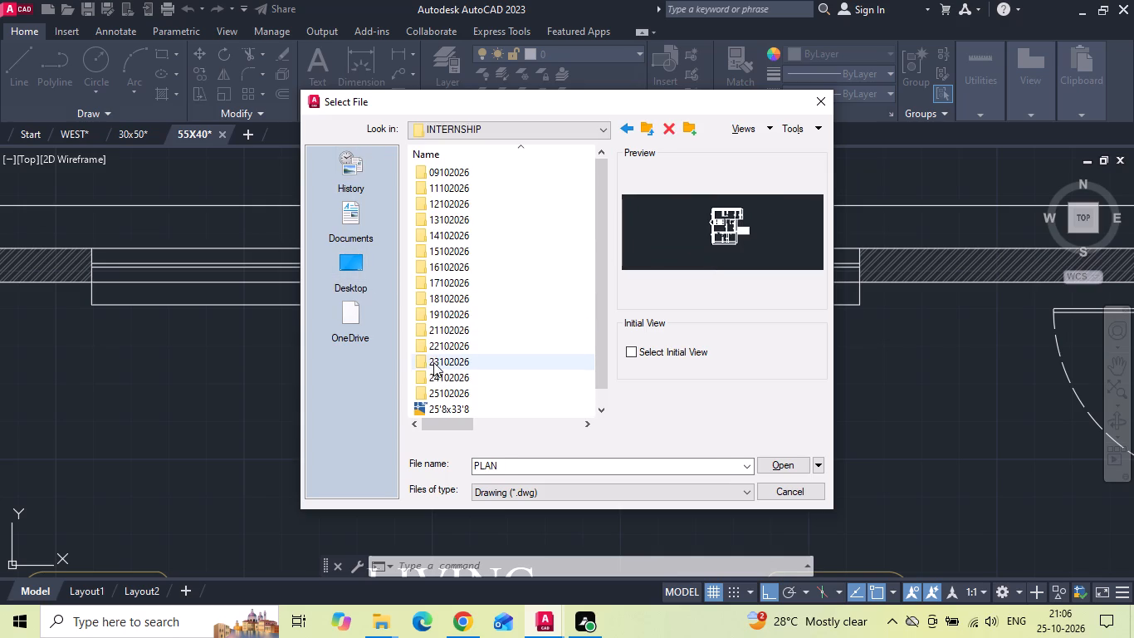
pyautogui.doubleClick(433, 362)
pyautogui.click(450, 209)
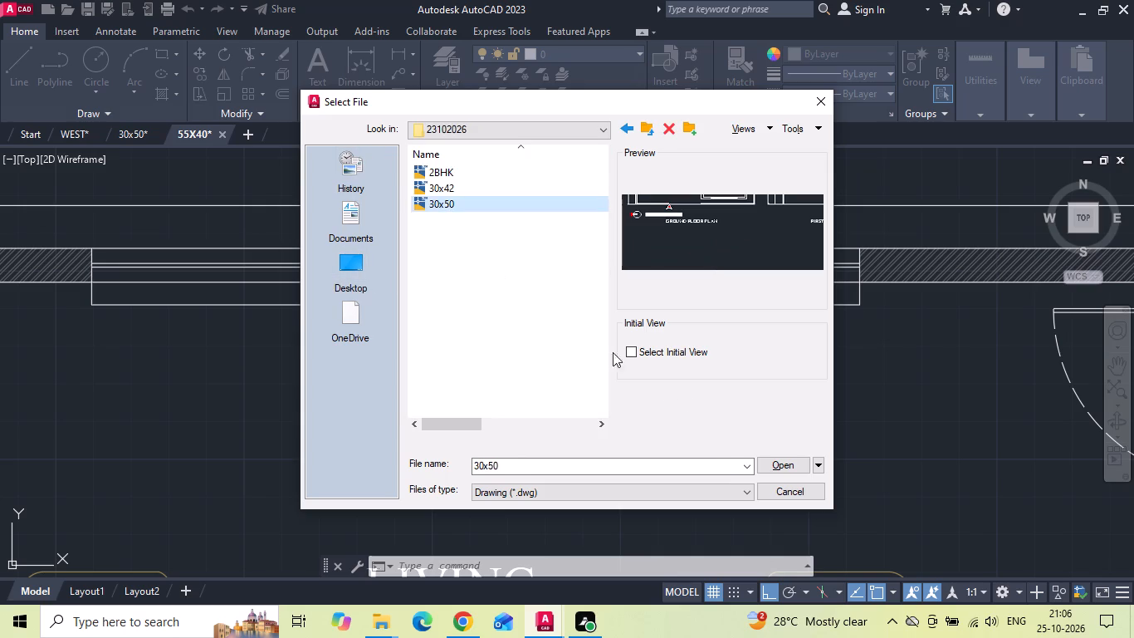
pyautogui.click(489, 193)
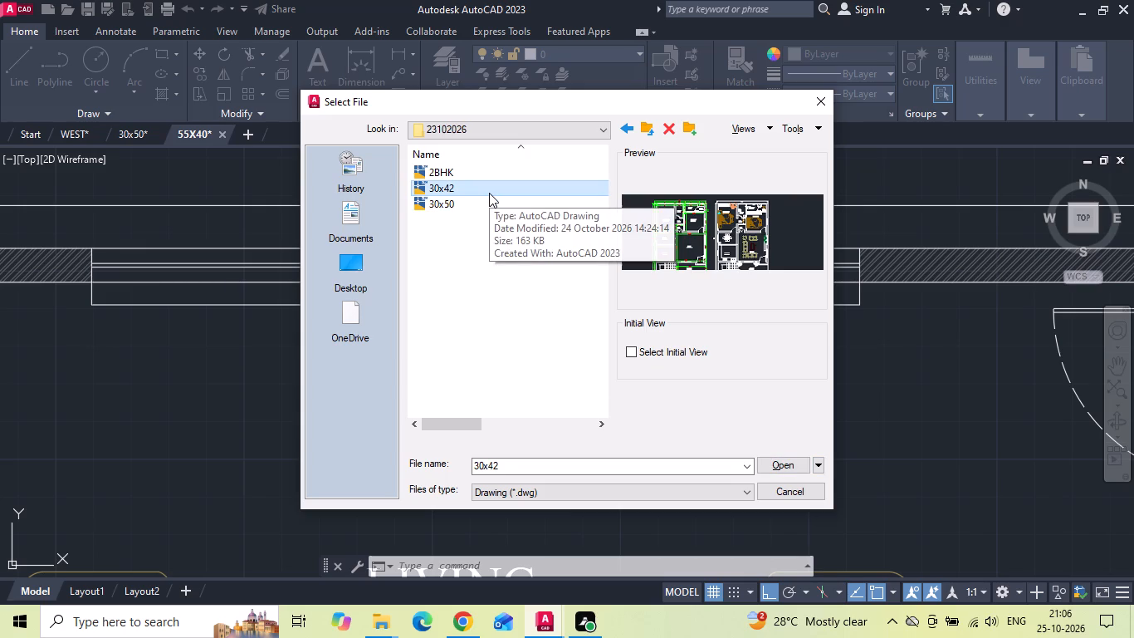
pyautogui.click(462, 177)
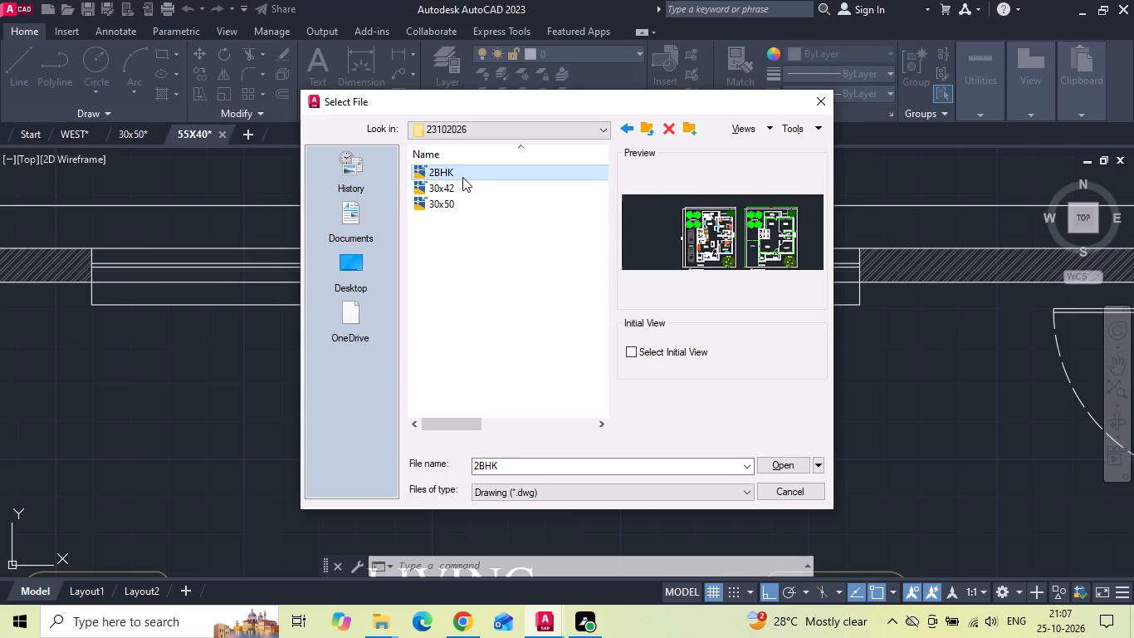
pyautogui.click(783, 464)
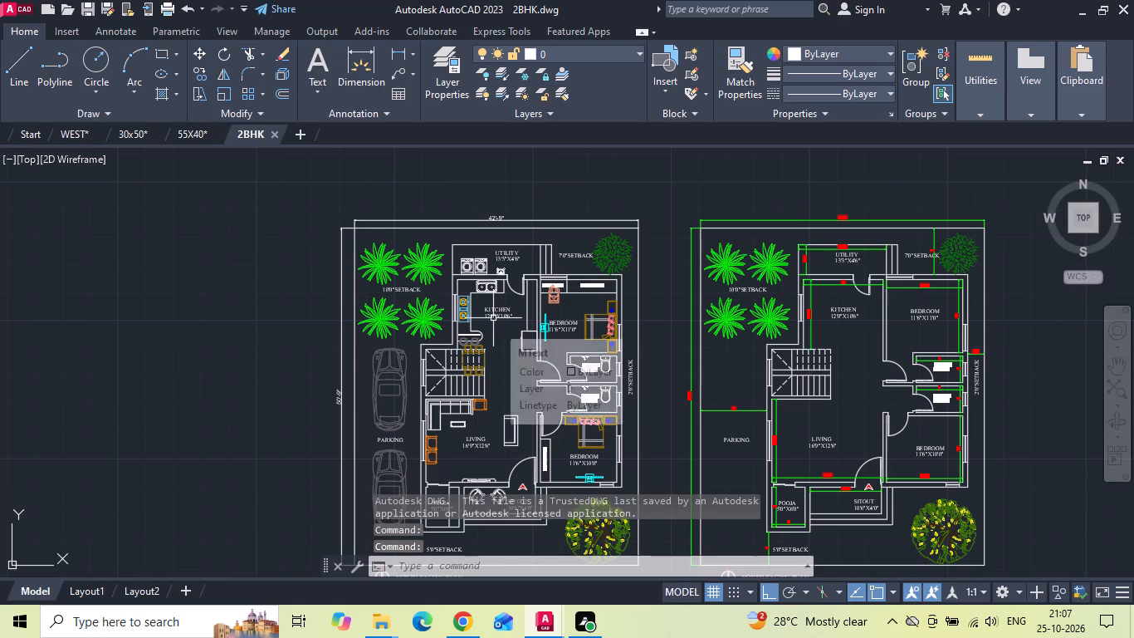
# Copy the TV unit from the furnished 2BHK plan's living room and paste it inside the redrawn living room in WEST.
pyautogui.scroll(5, 451, 472)
pyautogui.moveTo(503, 480); pyautogui.dragTo(486, 402, button='middle')
pyautogui.moveTo(174, 342); pyautogui.dragTo(172, 342)
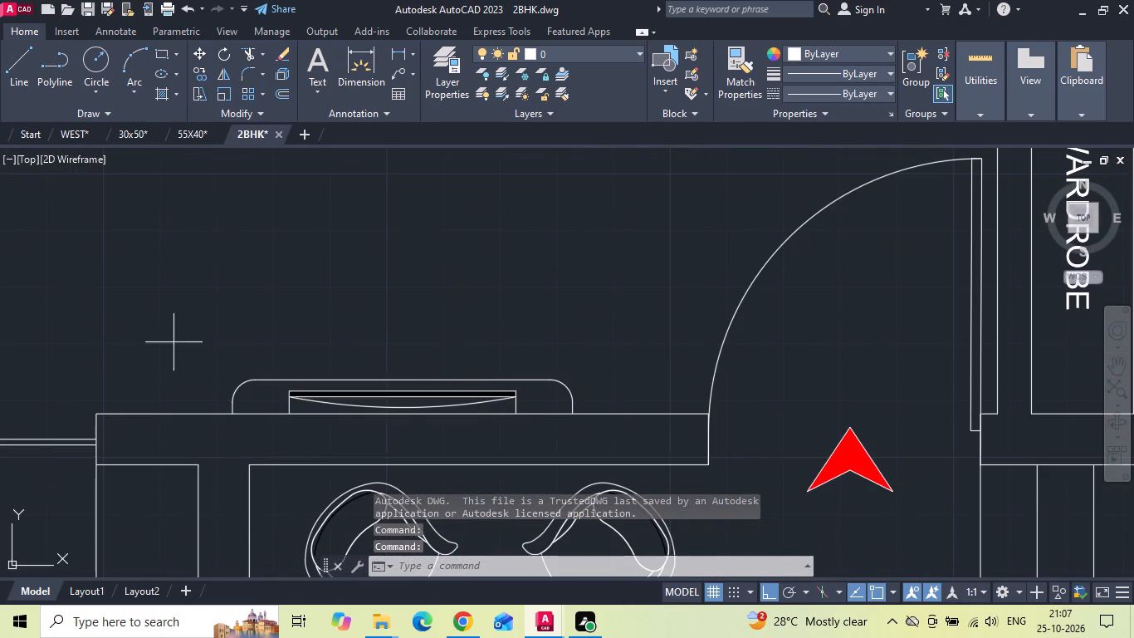
pyautogui.moveTo(172, 342); pyautogui.dragTo(197, 380)
pyautogui.click(624, 448)
pyautogui.hotkey('ctrl', 'c')
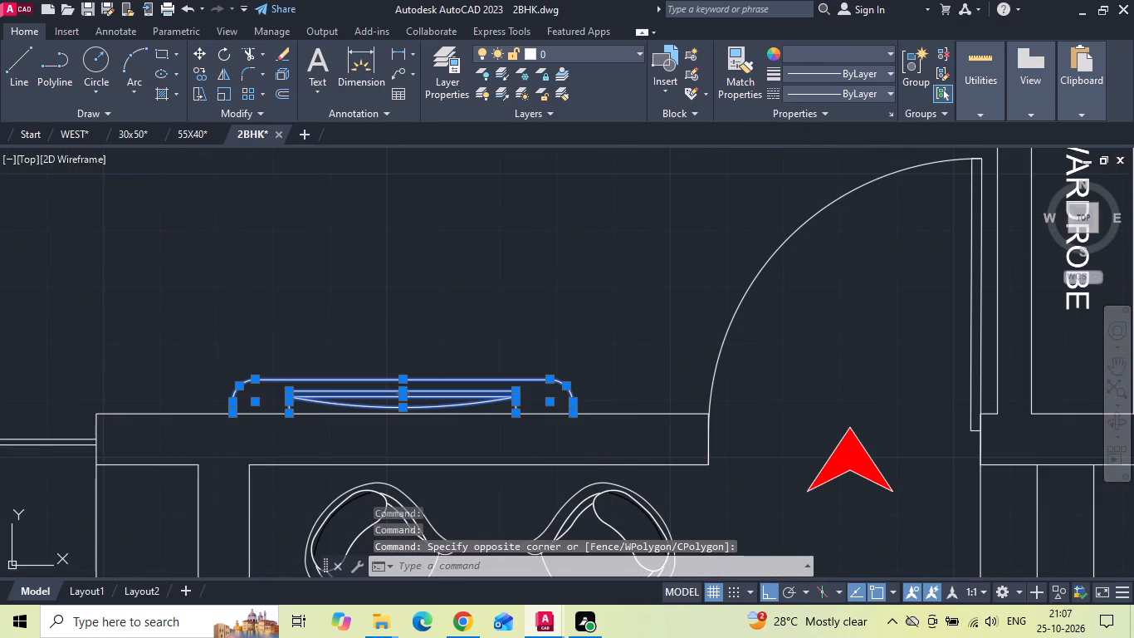
pyautogui.click(73, 134)
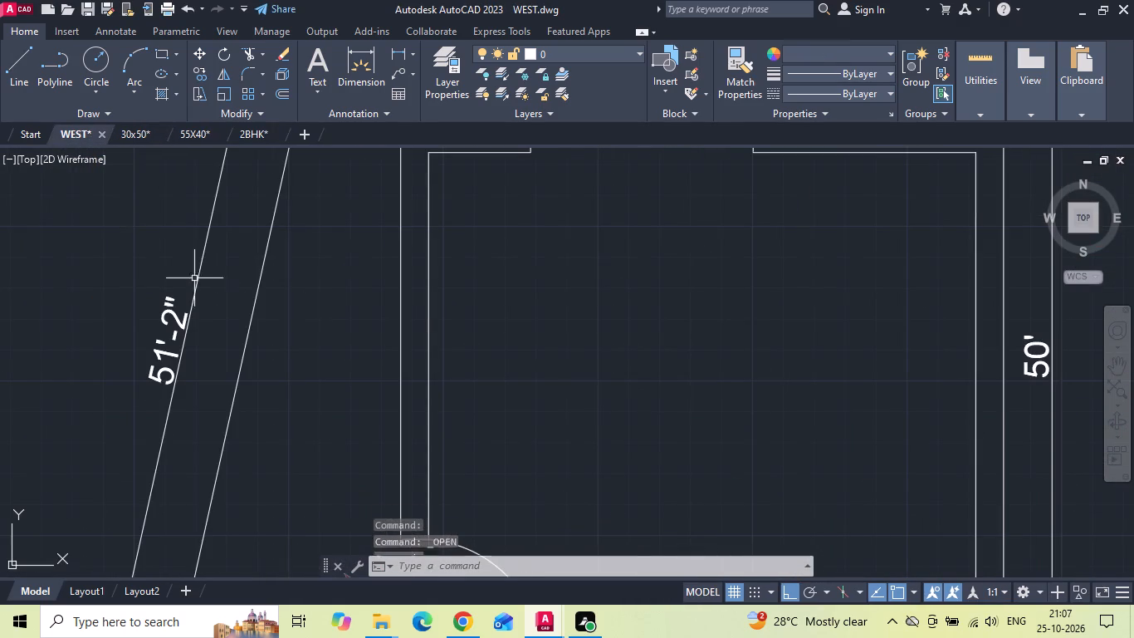
pyautogui.hotkey('ctrl', 'v')
pyautogui.click(500, 335)
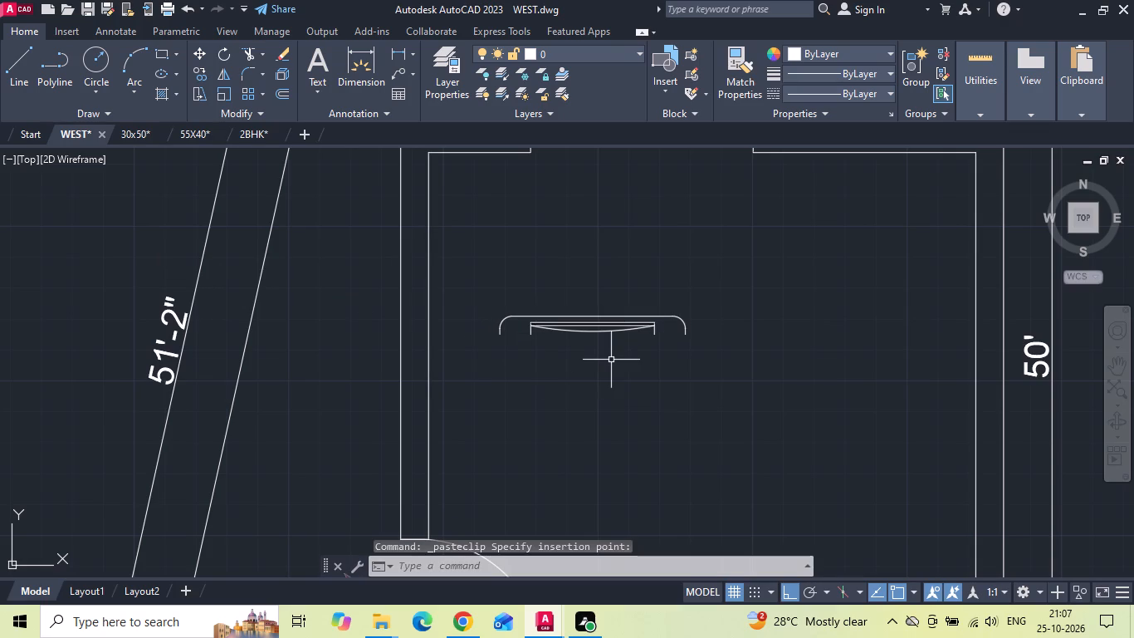
# Draw a line across the open flat side of the pasted TV unit.
pyautogui.press('l')
pyautogui.press('space')
pyautogui.scroll(1, 580, 351)
pyautogui.click(452, 324)
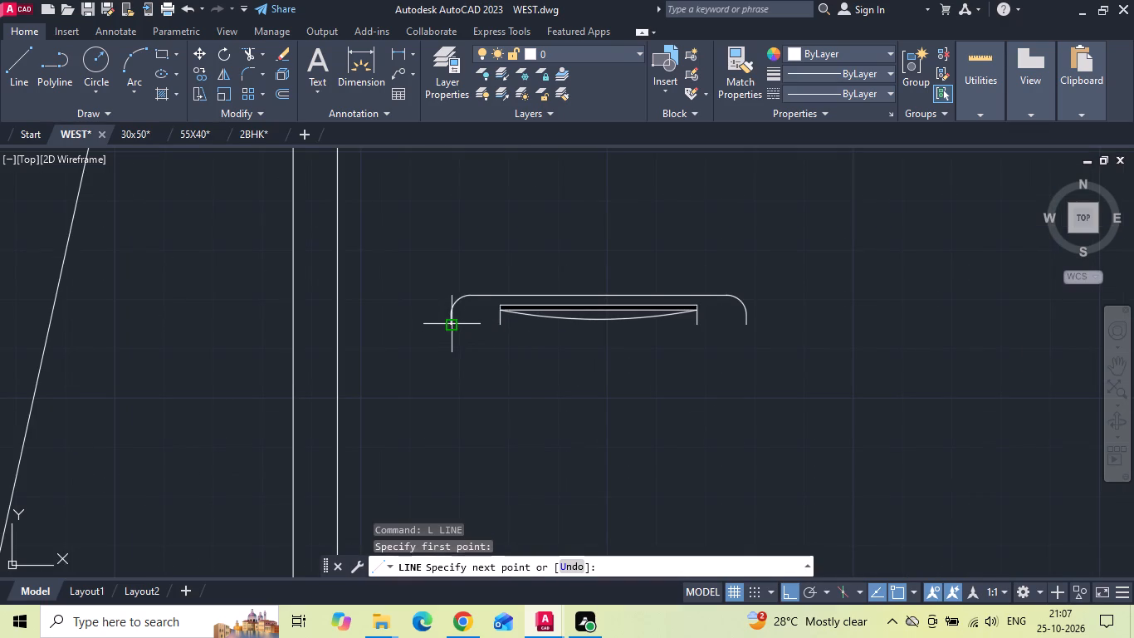
pyautogui.click(746, 319)
pyautogui.press('Escape')
pyautogui.press('`')
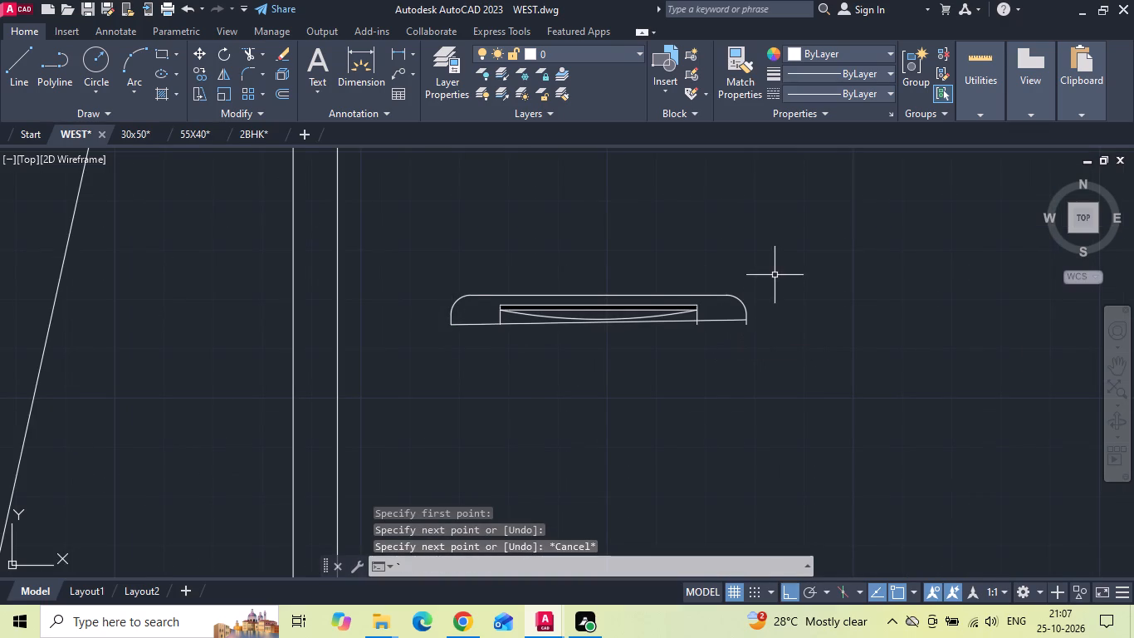
# Stretch the closing line's misaligned right end to the bottom endpoint of the TV unit's right edge.
pyautogui.scroll(1, 697, 316)
pyautogui.moveTo(732, 300); pyautogui.dragTo(697, 380)
pyautogui.click(697, 381)
pyautogui.click(732, 294)
pyautogui.press('Escape')
pyautogui.scroll(2, 734, 296)
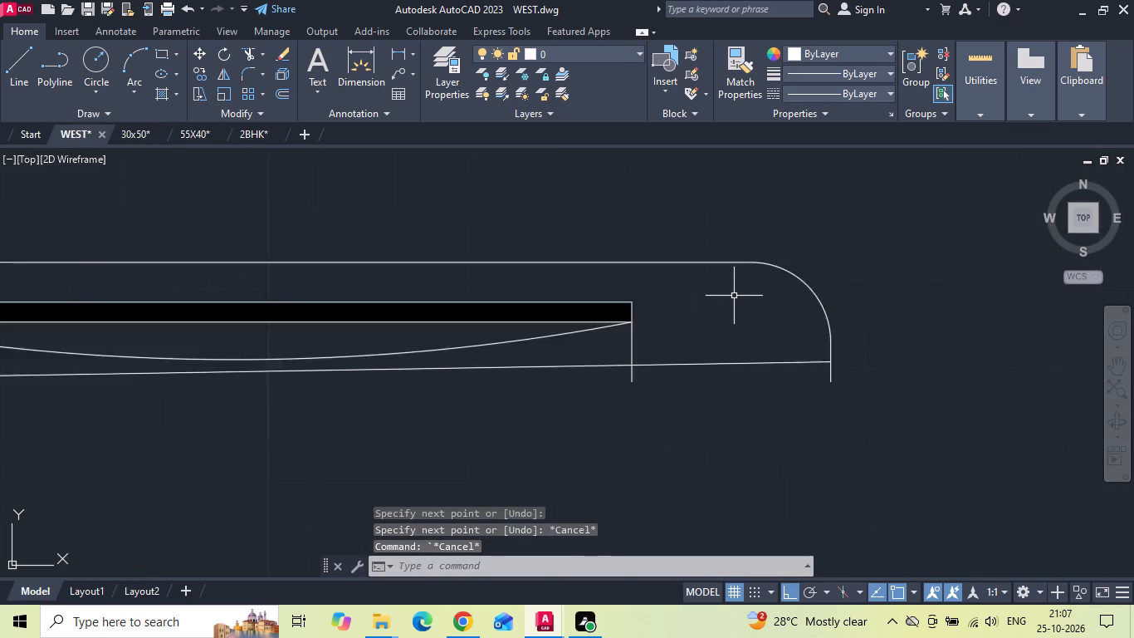
pyautogui.scroll(1, 734, 296)
pyautogui.moveTo(736, 301); pyautogui.dragTo(711, 375)
pyautogui.click(689, 427)
pyautogui.scroll(-1, 687, 379)
pyautogui.click(816, 389)
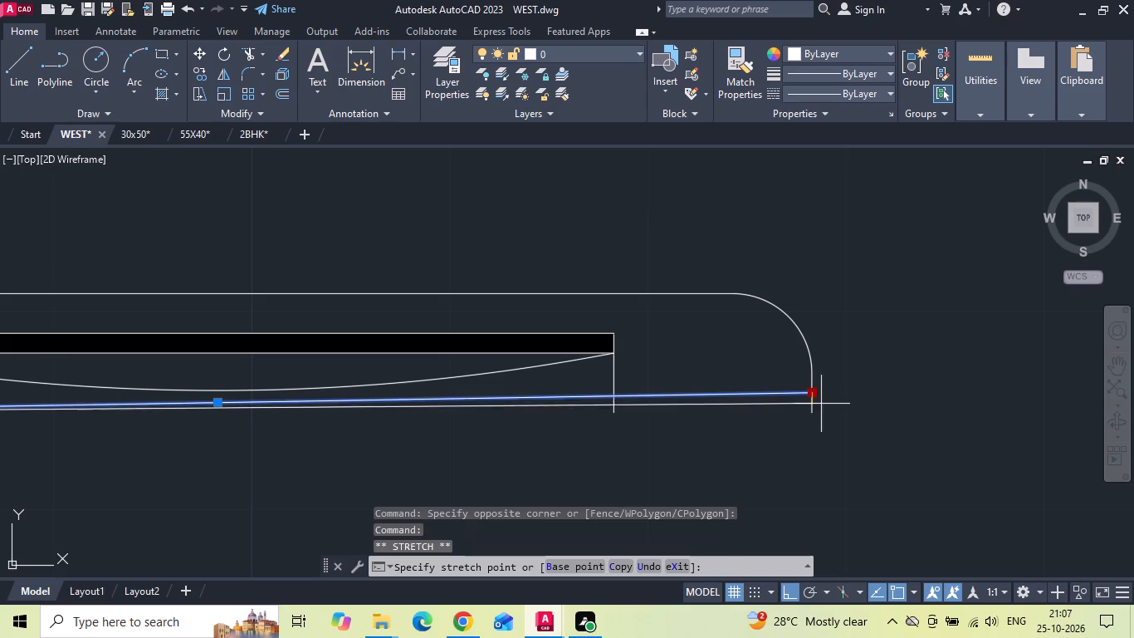
pyautogui.click(813, 411)
pyautogui.scroll(-2, 716, 392)
pyautogui.press('Escape')
# Convert all the TV unit's linework into a block named TV 1 and back out of the Block Editor.
pyautogui.moveTo(844, 312); pyautogui.dragTo(637, 417)
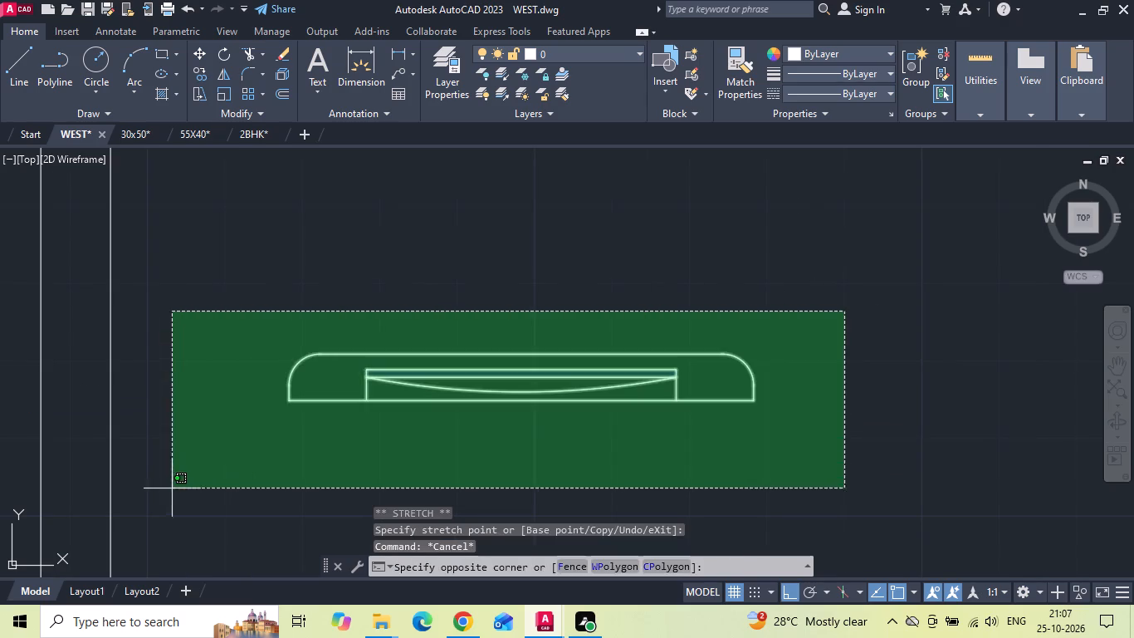
pyautogui.moveTo(176, 479); pyautogui.dragTo(185, 475)
pyautogui.press('b')
pyautogui.press('space')
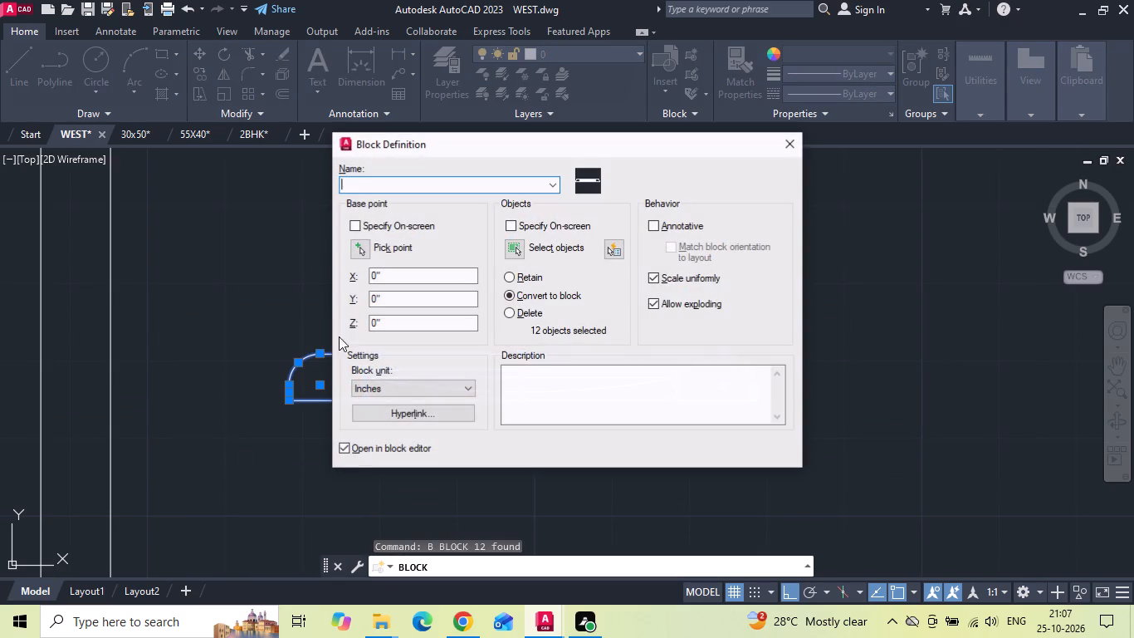
pyautogui.write('TV')
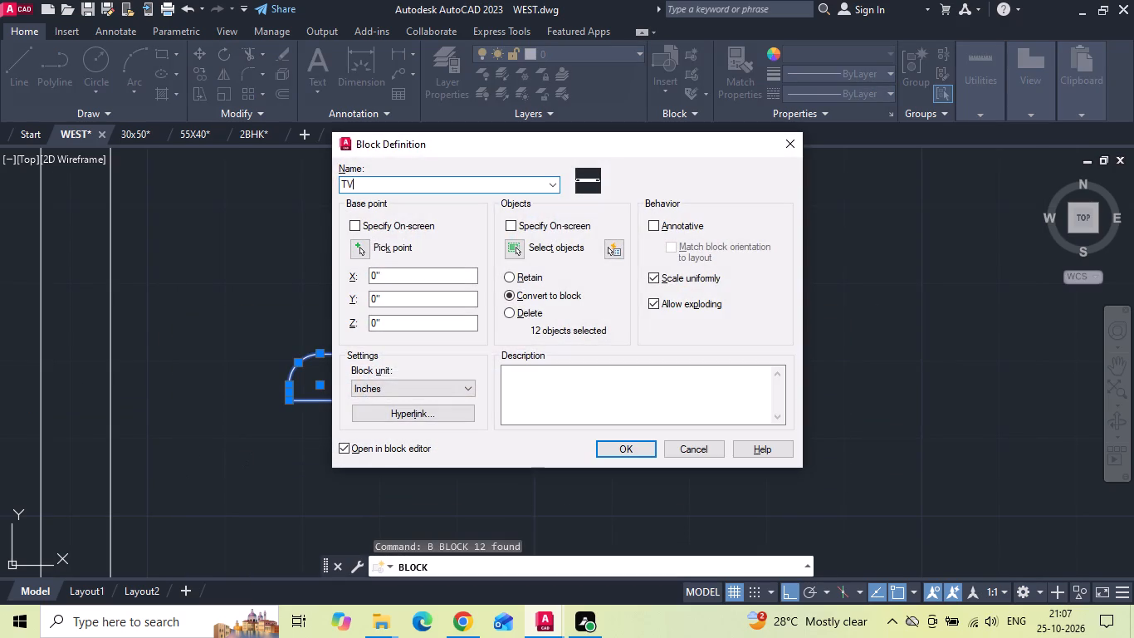
pyautogui.press('space')
pyautogui.write('1')
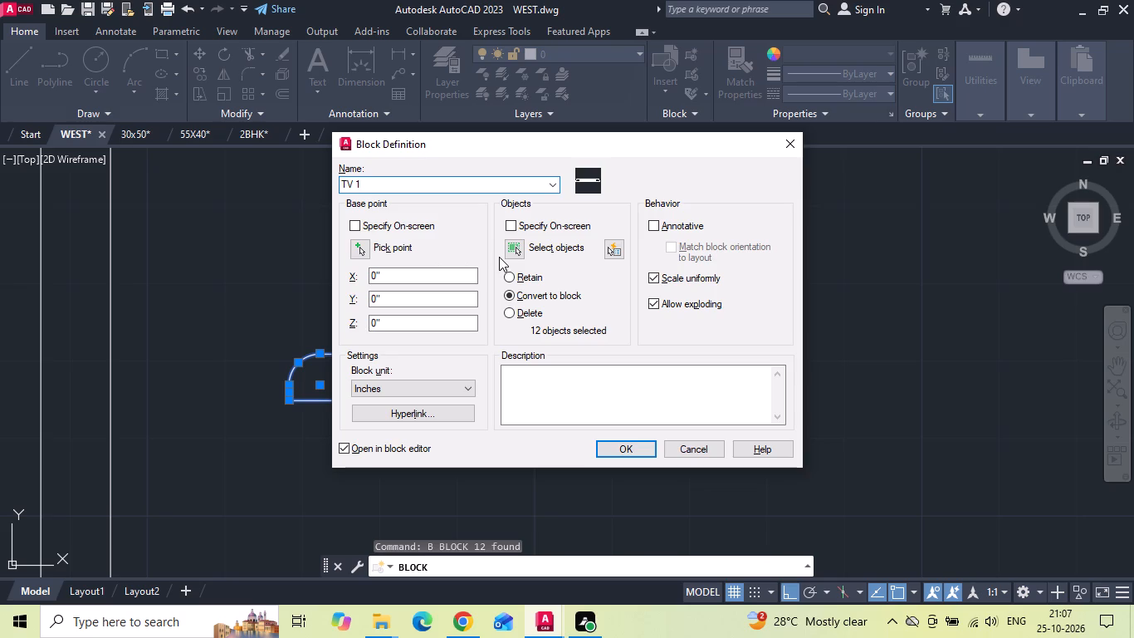
pyautogui.click(516, 248)
pyautogui.scroll(-1, 516, 247)
pyautogui.moveTo(733, 245); pyautogui.dragTo(673, 336)
pyautogui.click(338, 400)
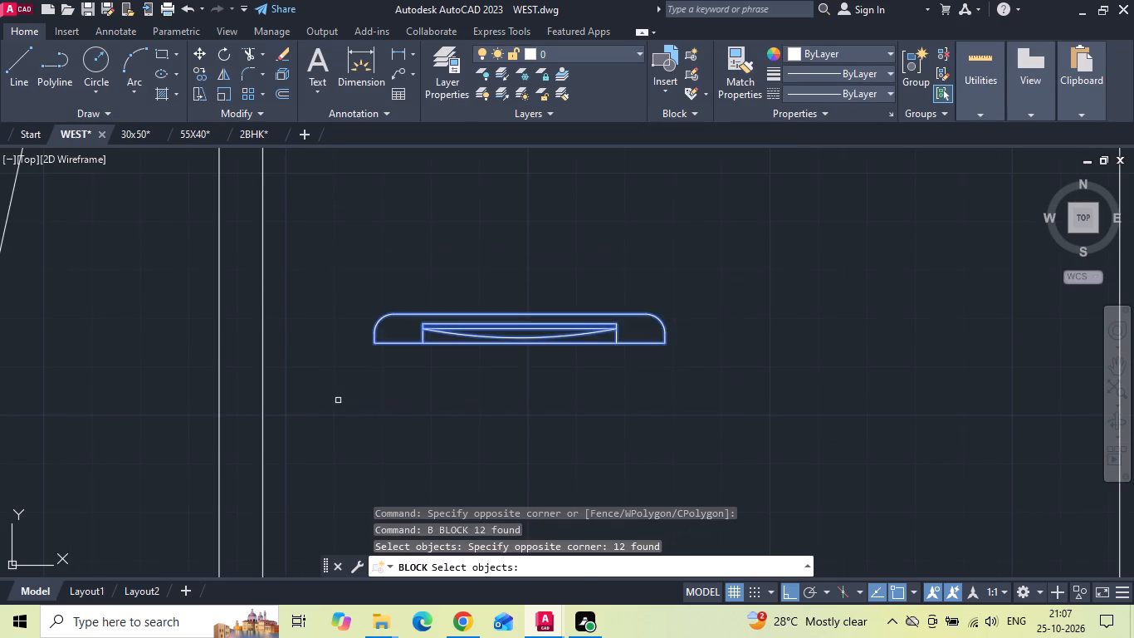
pyautogui.press('space')
pyautogui.click(626, 455)
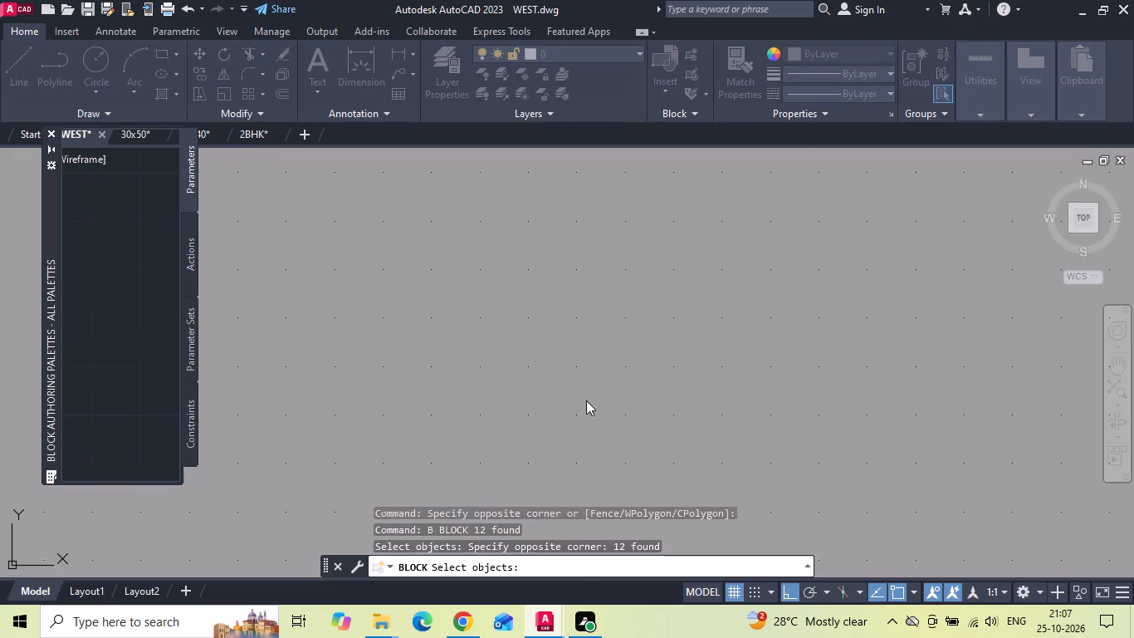
pyautogui.hotkey('ctrl', 'z')
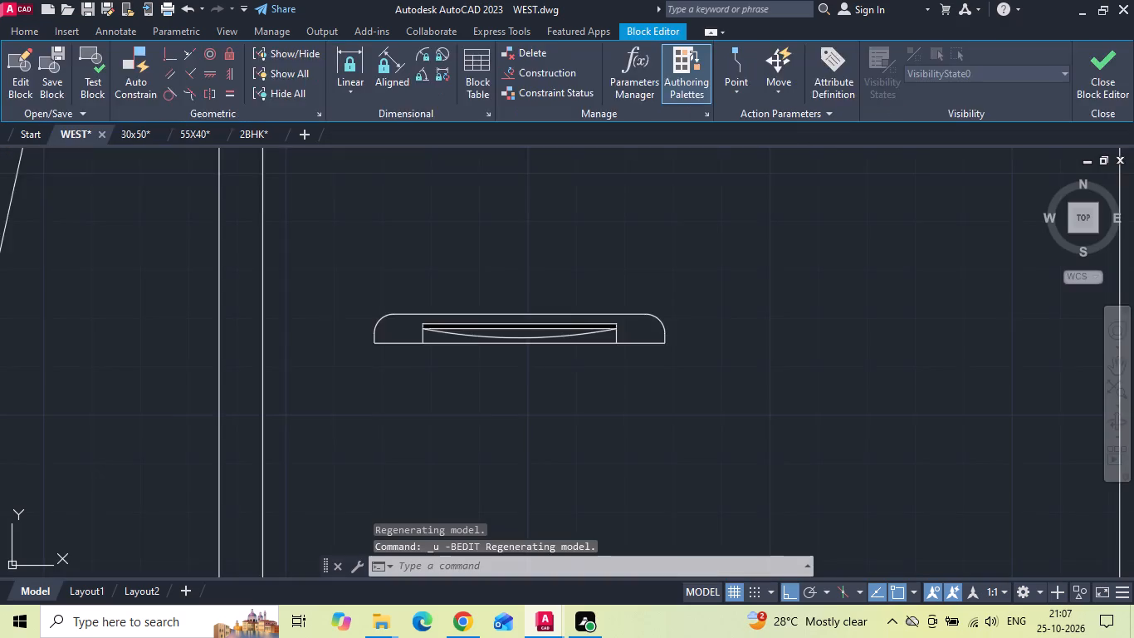
# Rotate the TV unit block 90 degrees clockwise so its flat side faces the living room's left wall.
pyautogui.scroll(-1, 535, 331)
pyautogui.click(540, 315)
pyautogui.click(511, 339)
pyautogui.rightClick(511, 339)
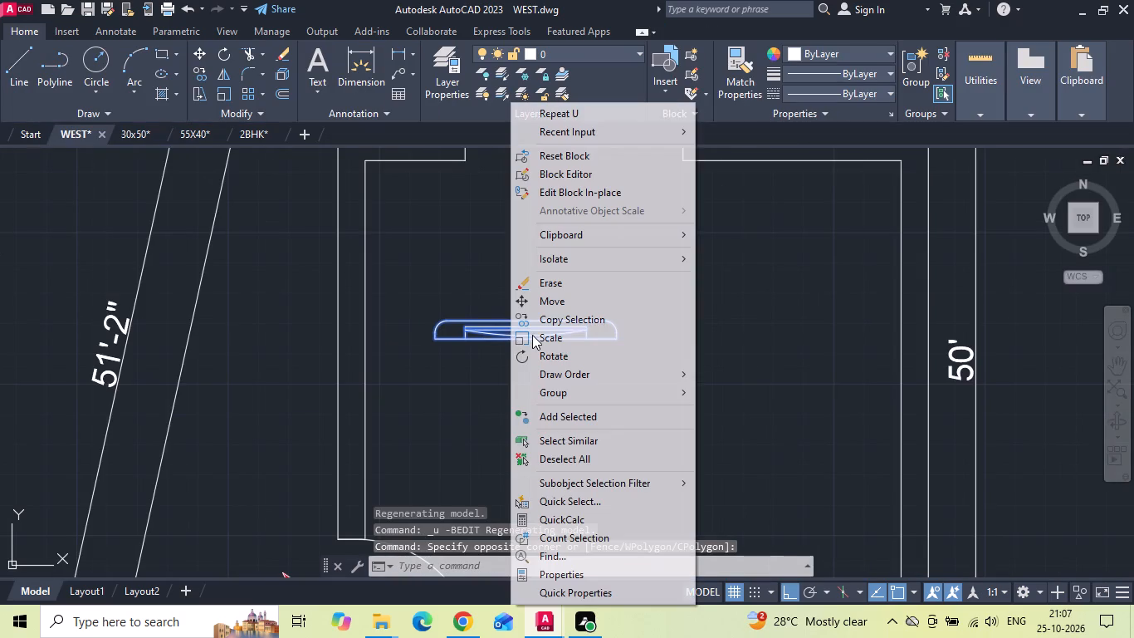
pyautogui.click(535, 352)
pyautogui.moveTo(520, 303); pyautogui.dragTo(516, 316)
pyautogui.click(511, 341)
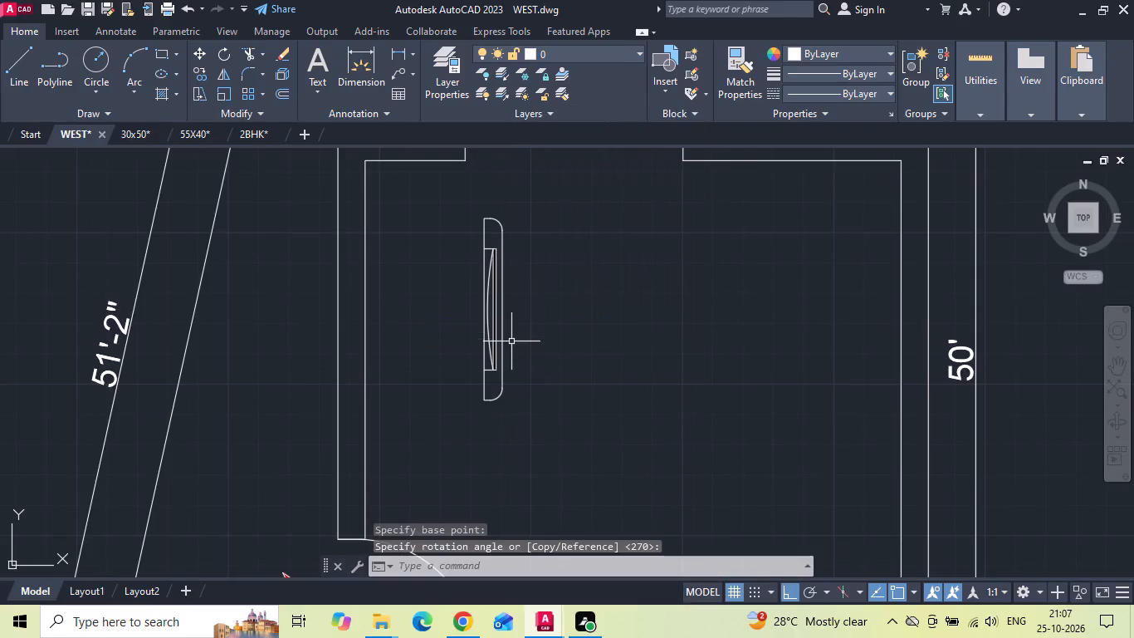
# Move the rotated TV unit horizontally until its flat side sits against the living room's left wall.
pyautogui.click(493, 434)
pyautogui.click(456, 321)
pyautogui.rightClick(456, 320)
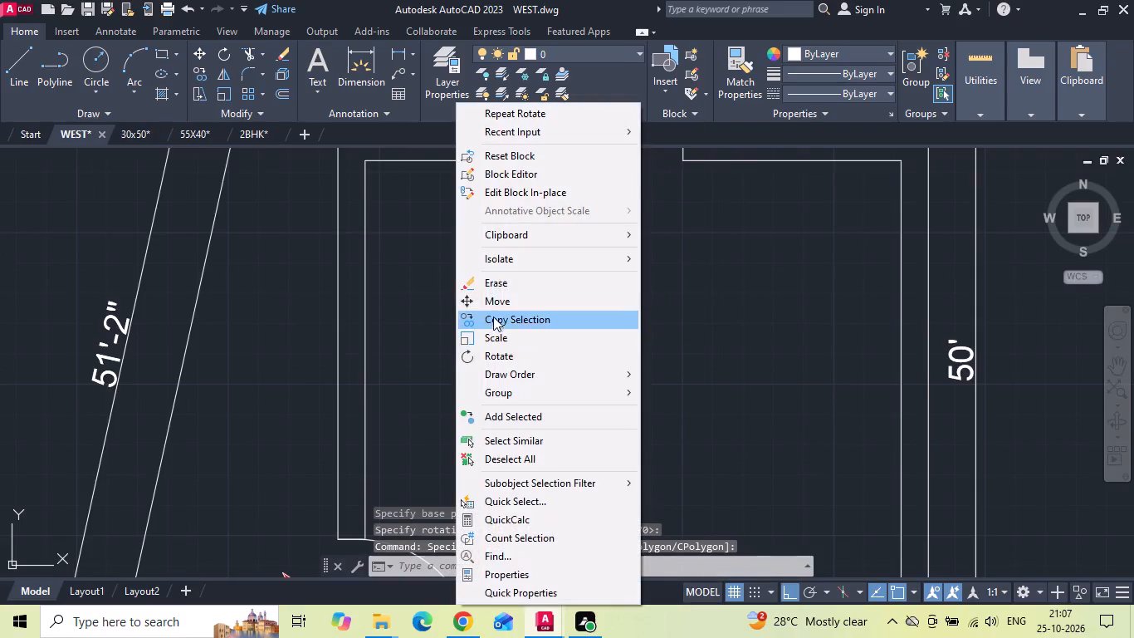
pyautogui.click(498, 305)
pyautogui.click(481, 311)
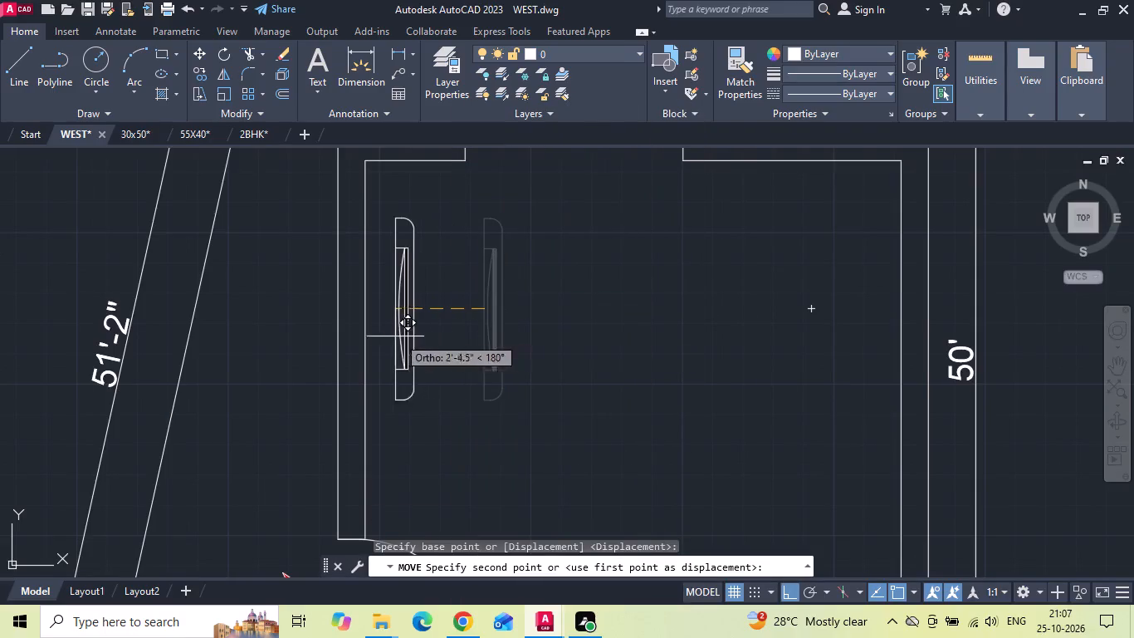
pyautogui.click(367, 343)
# Copy the L-shaped sofa with its centre table from the furnished ground floor plan above into the new plan's living room.
pyautogui.scroll(-4, 511, 336)
pyautogui.scroll(1, 522, 334)
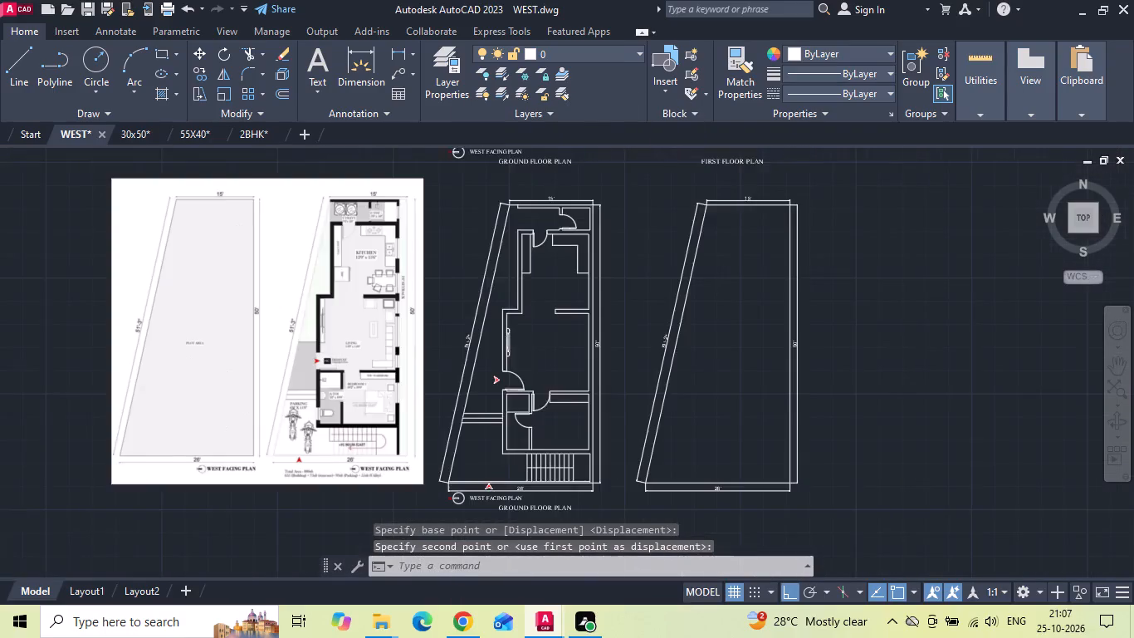
pyautogui.scroll(-2, 511, 350)
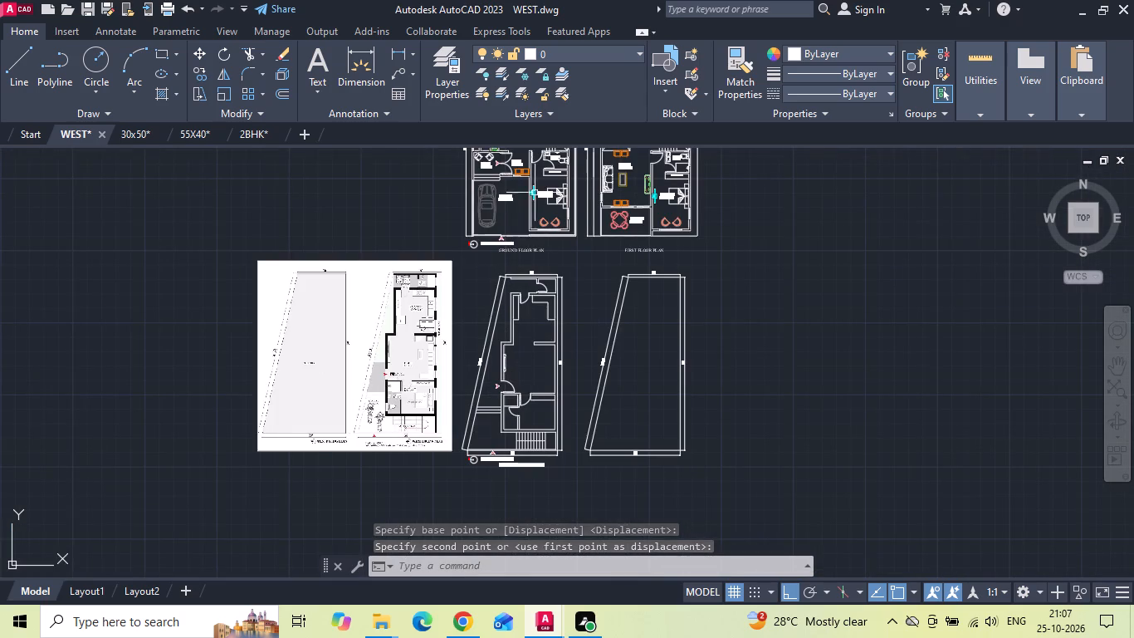
pyautogui.moveTo(532, 202); pyautogui.dragTo(551, 387, button='middle')
pyautogui.scroll(3, 554, 298)
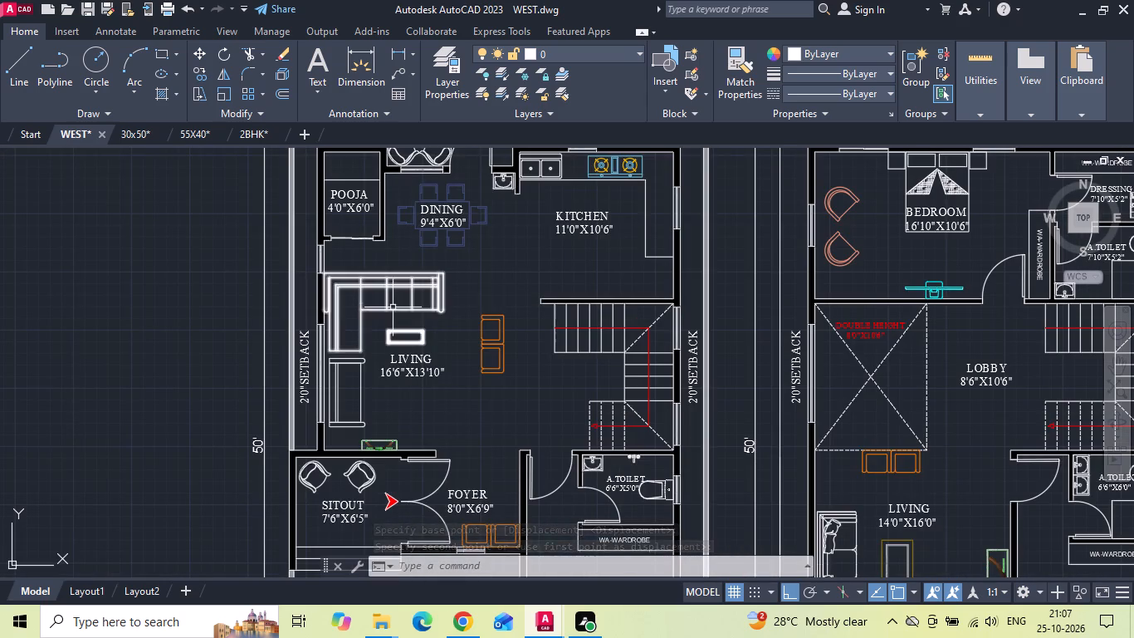
pyautogui.click(393, 307)
pyautogui.rightClick(401, 307)
pyautogui.click(427, 317)
pyautogui.scroll(-1, 431, 302)
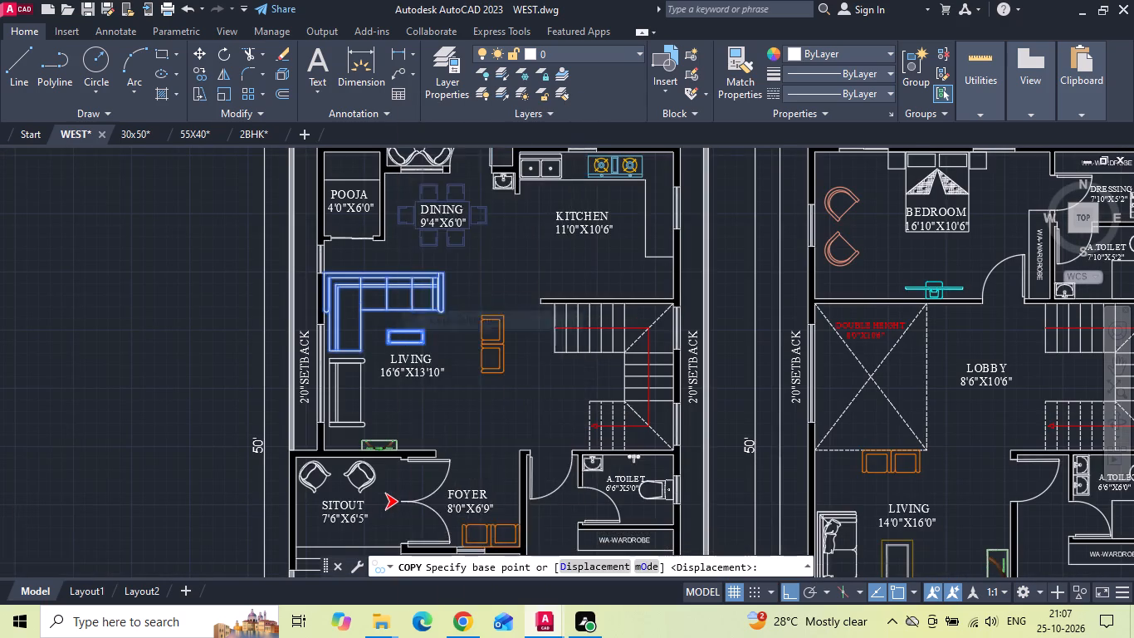
pyautogui.scroll(-1, 431, 302)
pyautogui.moveTo(430, 312); pyautogui.dragTo(423, 377)
pyautogui.moveTo(419, 391); pyautogui.dragTo(445, 205, button='middle')
pyautogui.moveTo(467, 415); pyautogui.dragTo(467, 413, button='middle')
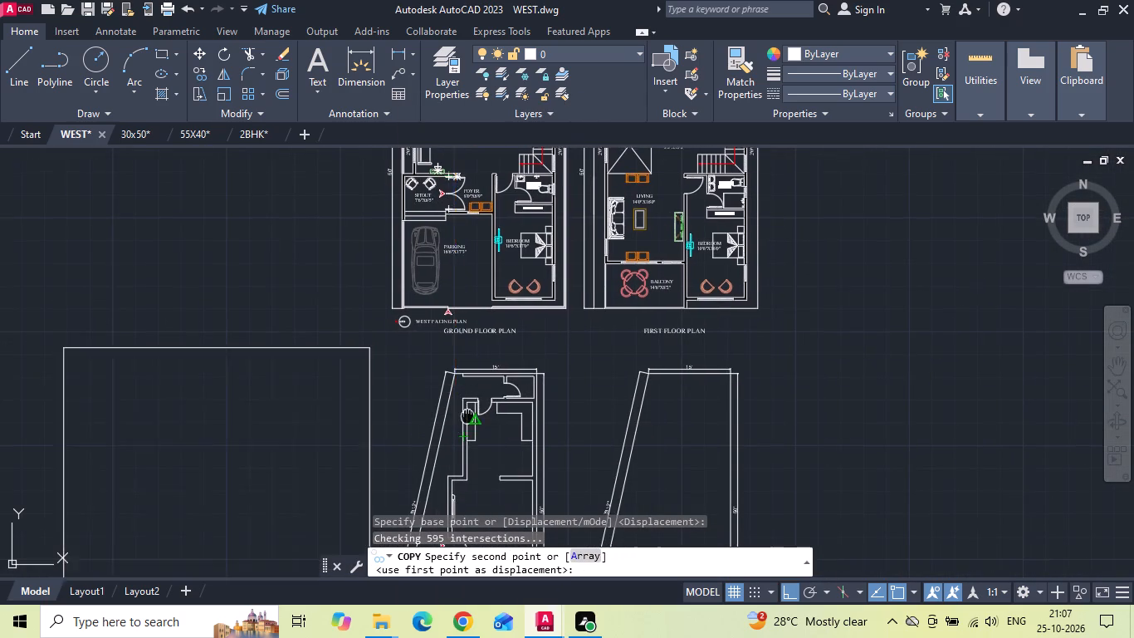
pyautogui.moveTo(467, 413); pyautogui.dragTo(496, 213, button='middle')
pyautogui.scroll(1, 527, 294)
pyautogui.press('F8')
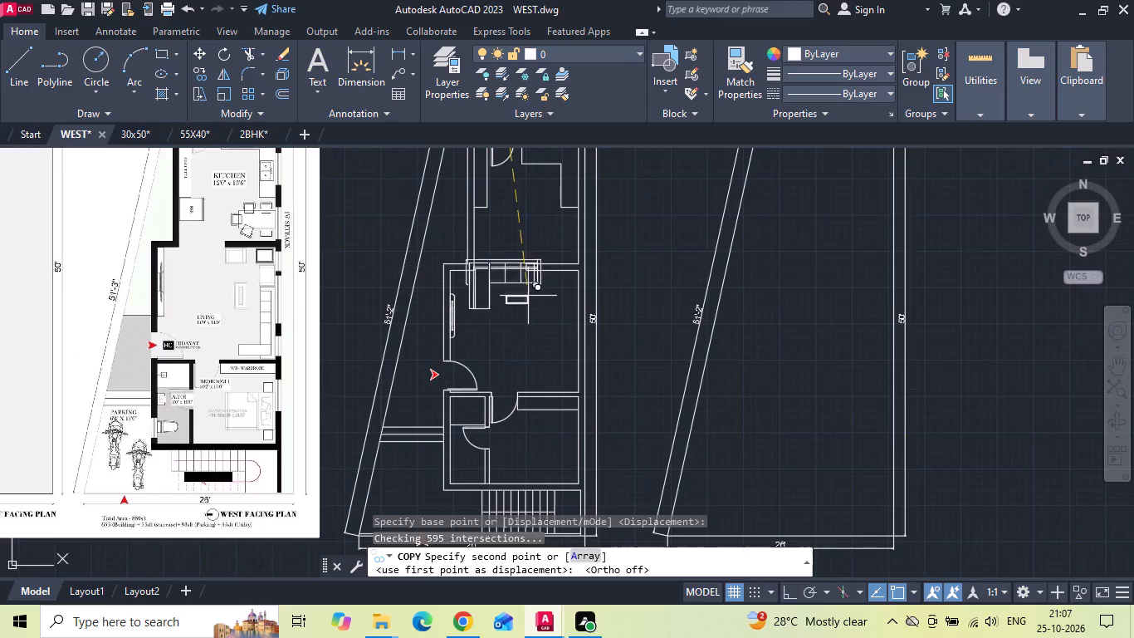
pyautogui.scroll(1, 545, 337)
pyautogui.click(550, 341)
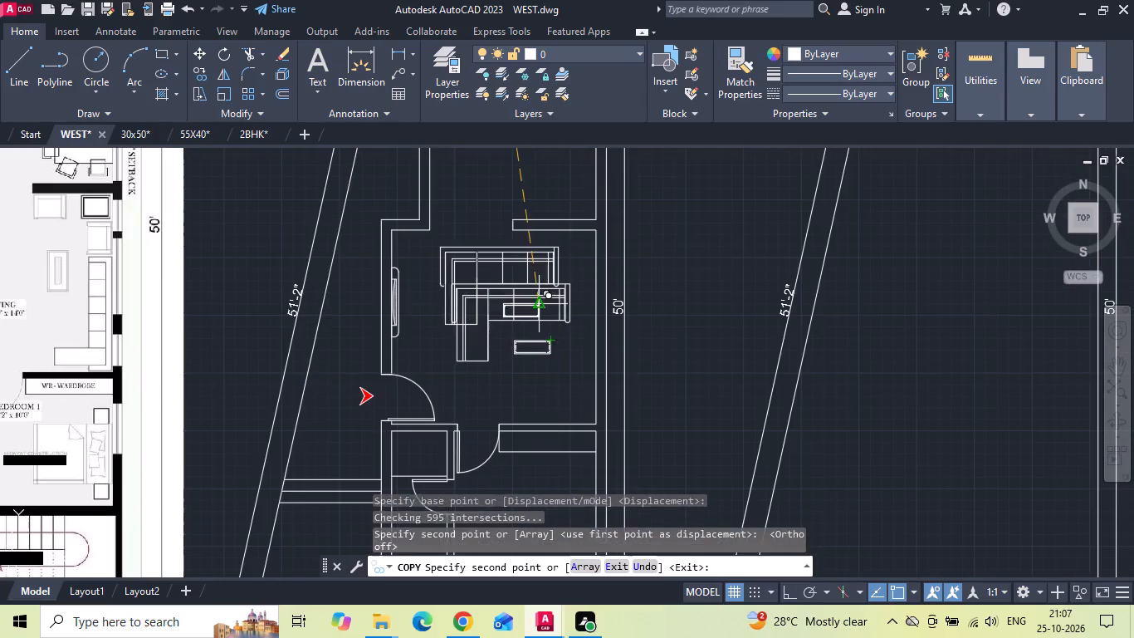
pyautogui.click(542, 302)
pyautogui.press('Escape')
# Erase the upper of the two overlapping sofa set copies in the living room.
pyautogui.click(531, 267)
pyautogui.click(447, 252)
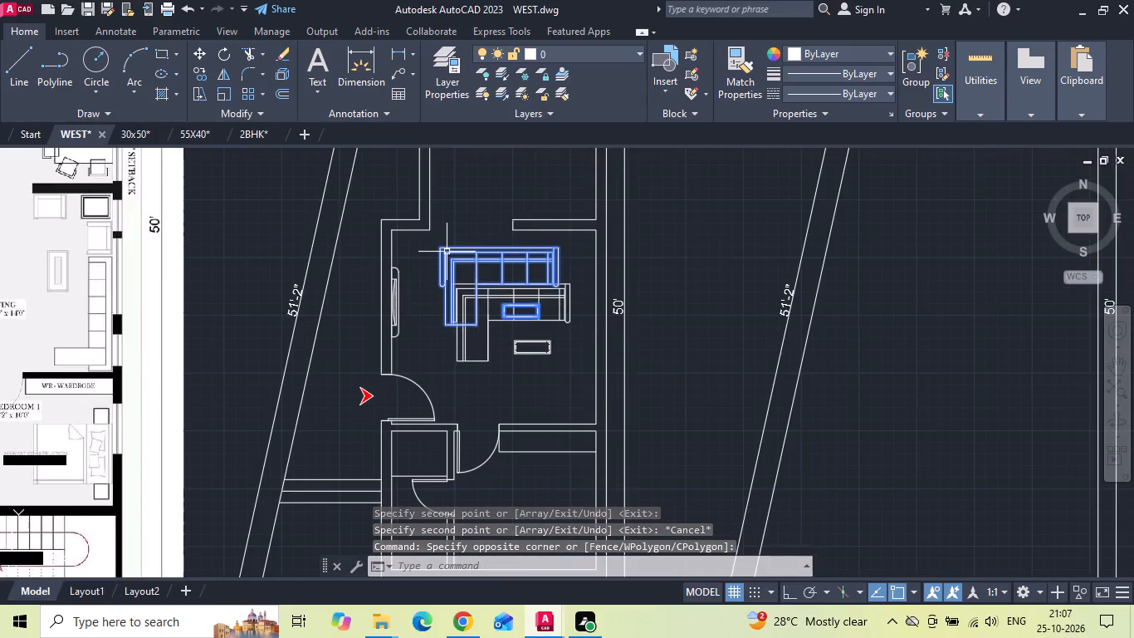
pyautogui.press('Delete')
# Rotate the remaining sofa set to 270 degrees so its long side runs vertically.
pyautogui.click(496, 312)
pyautogui.click(463, 292)
pyautogui.rightClick(463, 292)
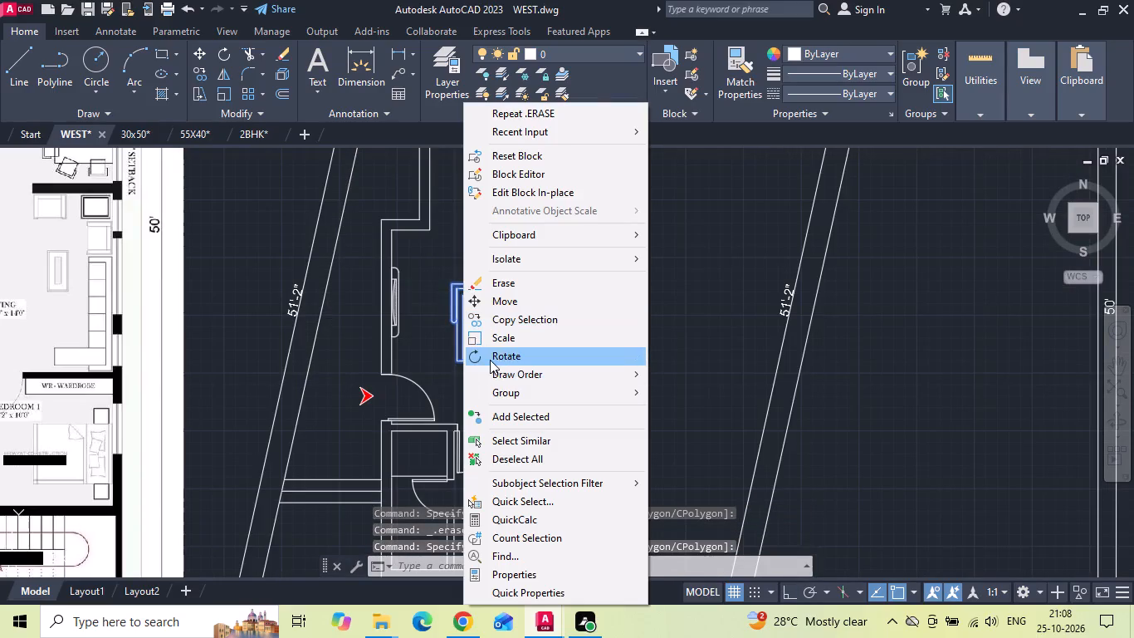
pyautogui.click(491, 358)
pyautogui.press('F8')
pyautogui.moveTo(494, 364); pyautogui.dragTo(499, 374)
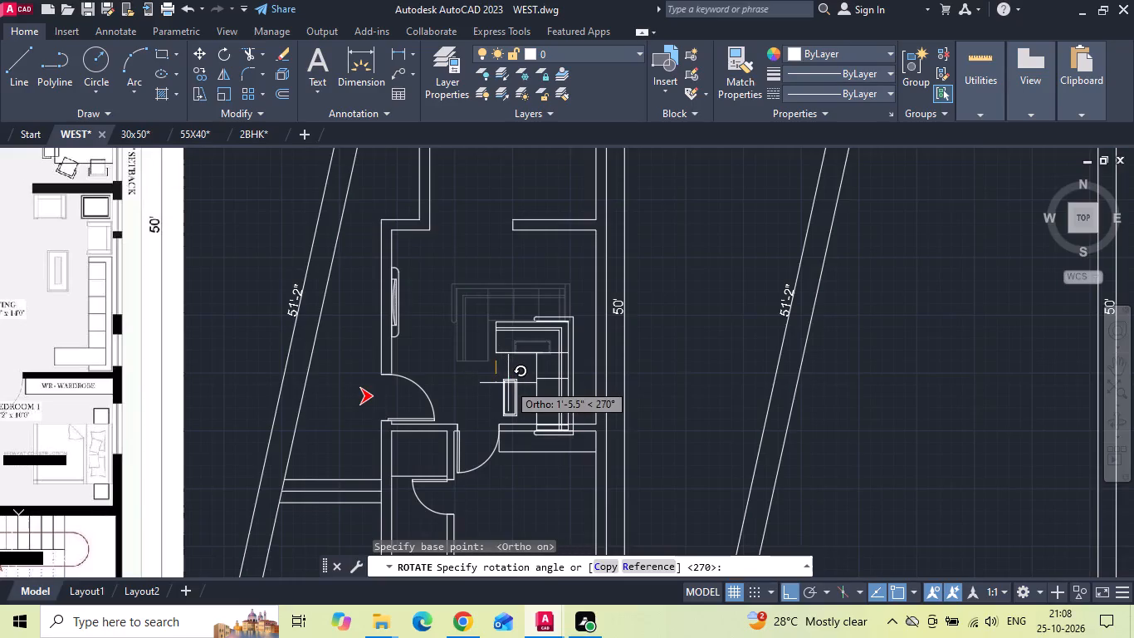
pyautogui.click(508, 383)
# Mirror the sofa set about a horizontal line, erasing the source, so its short leg lies at the bottom.
pyautogui.click(540, 335)
pyautogui.click(522, 295)
pyautogui.write('MI')
pyautogui.press('space')
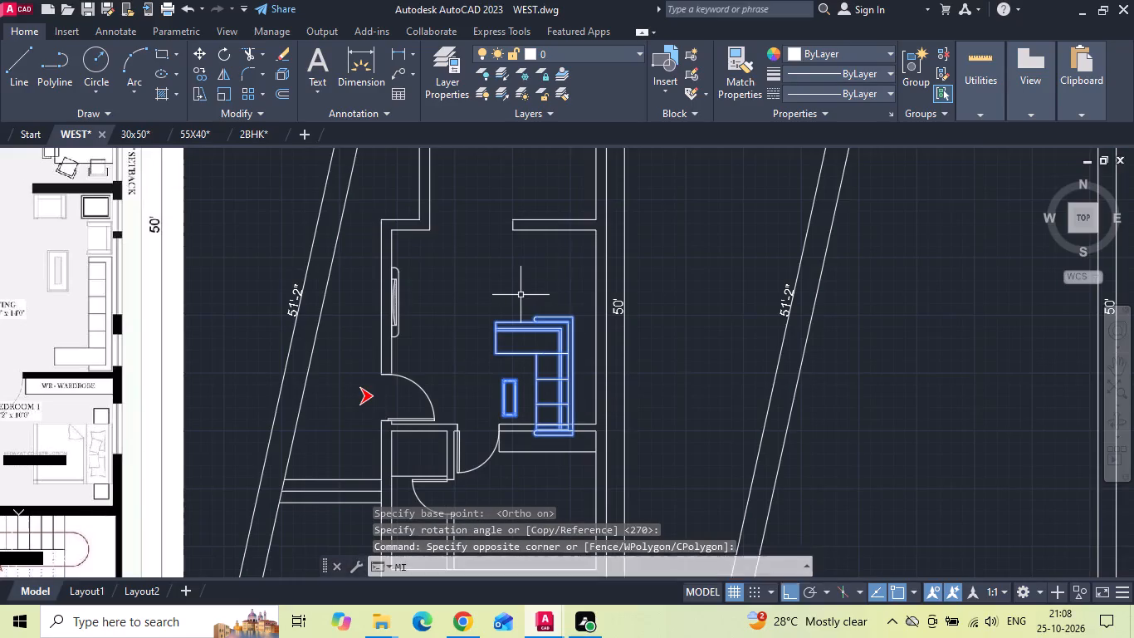
pyautogui.moveTo(576, 278); pyautogui.dragTo(479, 337)
pyautogui.click(420, 355)
pyautogui.press('y')
pyautogui.press('space')
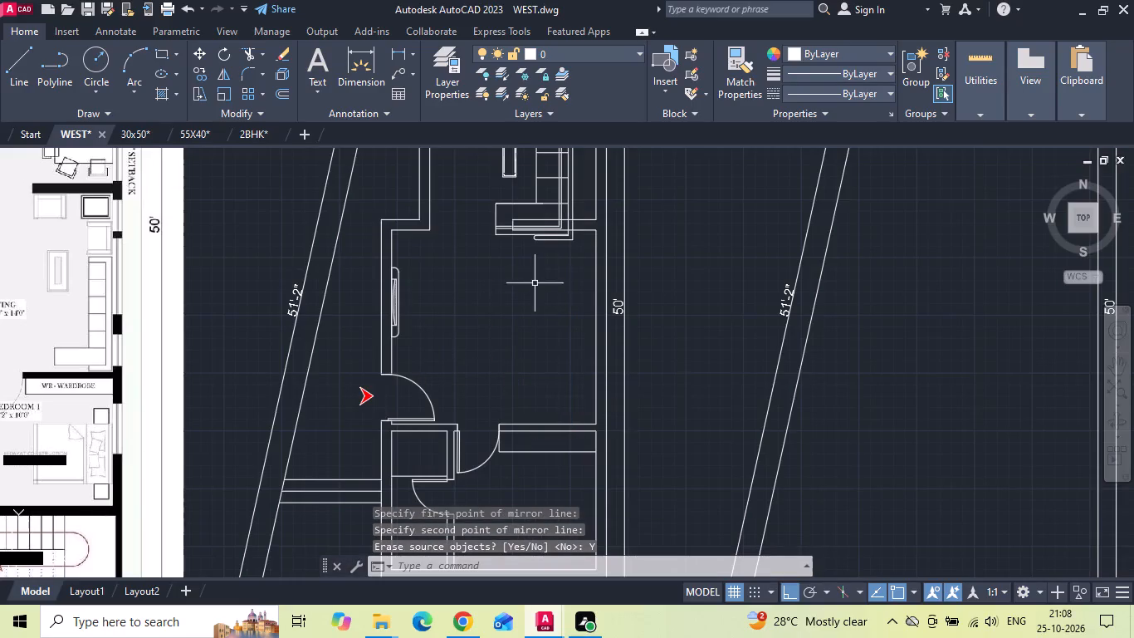
# Move the mirrored sofa set into the living room's lower right corner, against the right and bottom walls.
pyautogui.click(545, 239)
pyautogui.rightClick(545, 238)
pyautogui.click(571, 304)
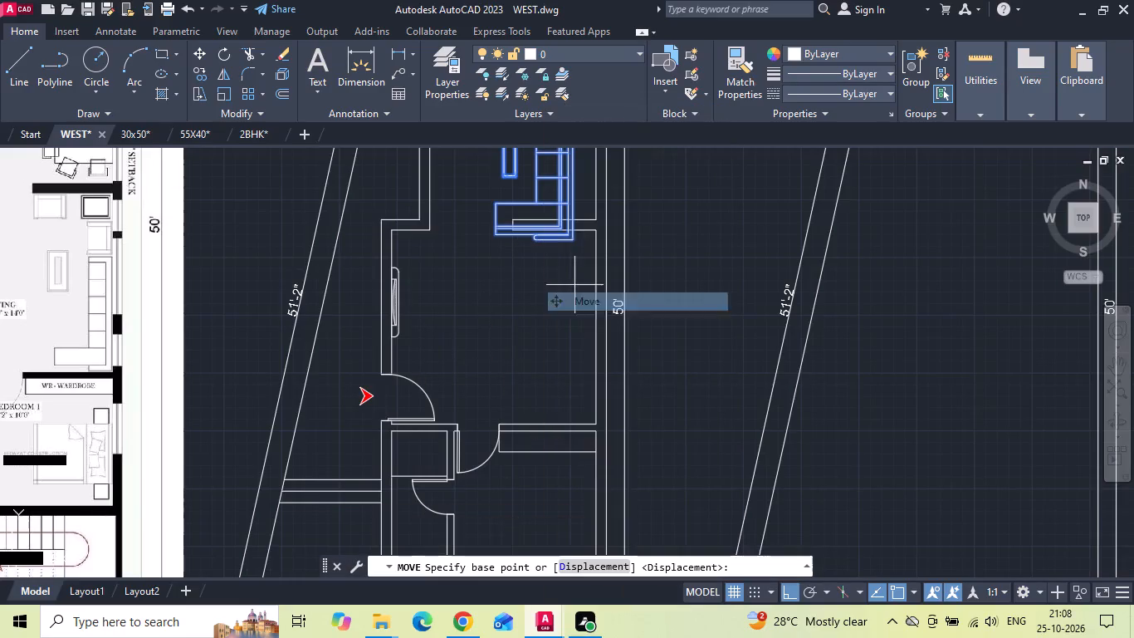
pyautogui.click(574, 243)
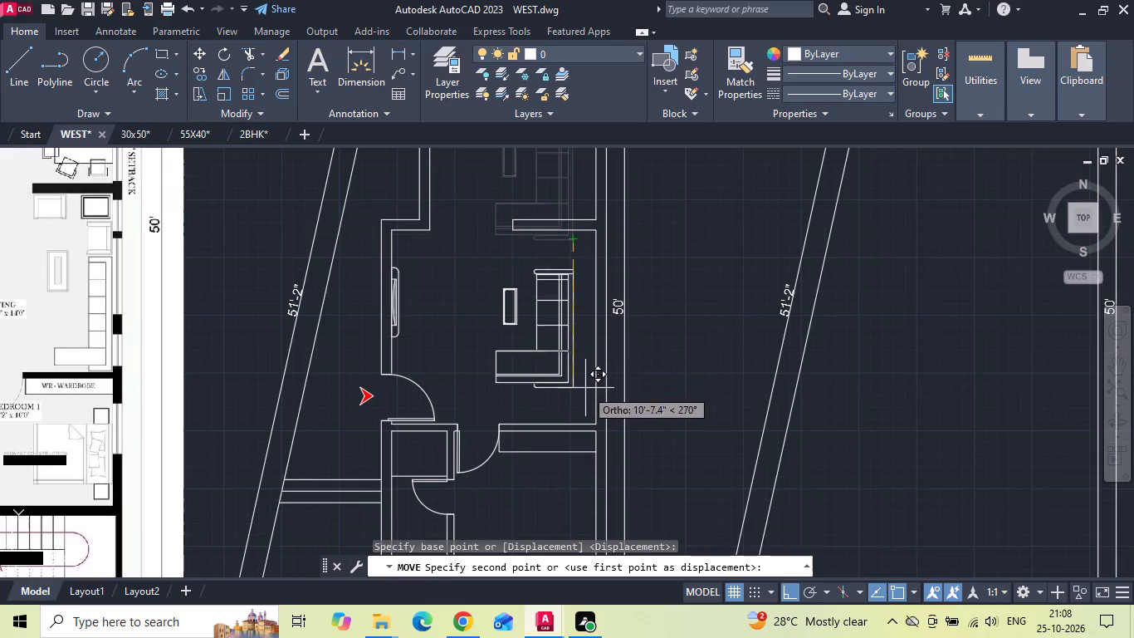
pyautogui.click(589, 424)
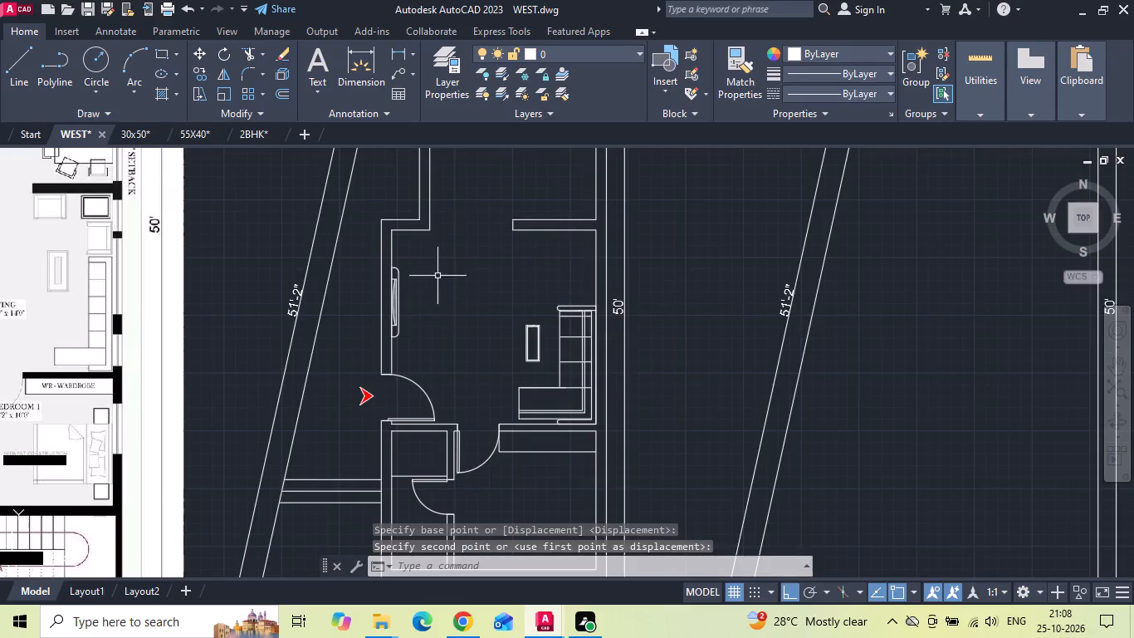
# Copy the orange two-seat sofa from the furnished ground floor plan's living area straight down into the new living room.
pyautogui.scroll(-2, 448, 295)
pyautogui.moveTo(472, 334); pyautogui.dragTo(481, 471, button='middle')
pyautogui.moveTo(474, 267); pyautogui.dragTo(464, 365, button='middle')
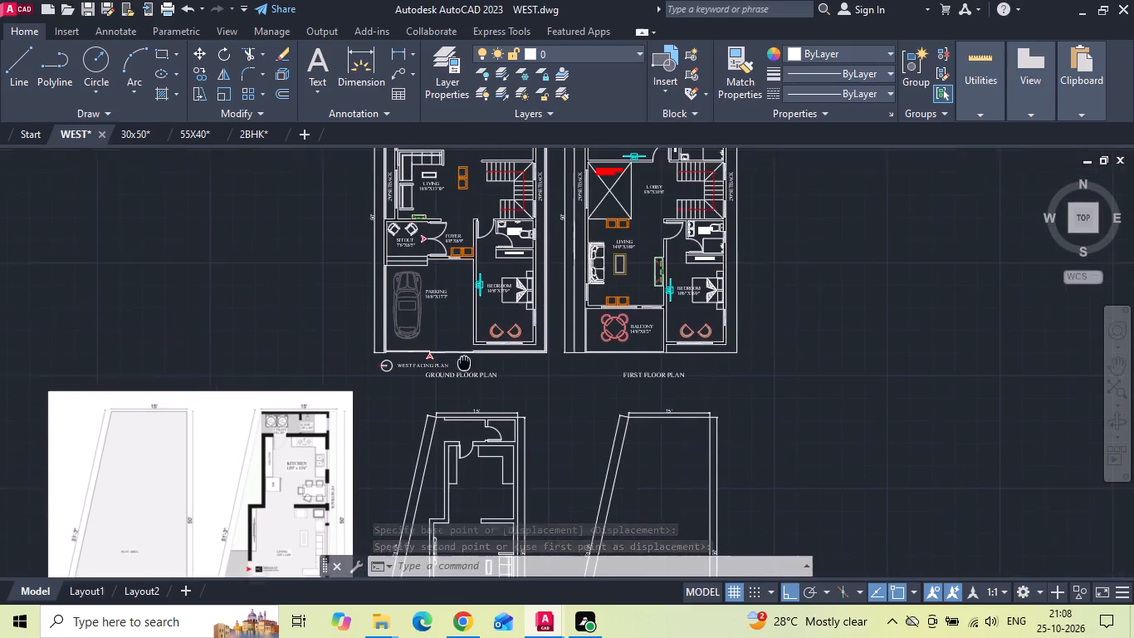
pyautogui.moveTo(464, 365); pyautogui.dragTo(464, 366, button='middle')
pyautogui.scroll(3, 459, 180)
pyautogui.moveTo(460, 174); pyautogui.dragTo(458, 190)
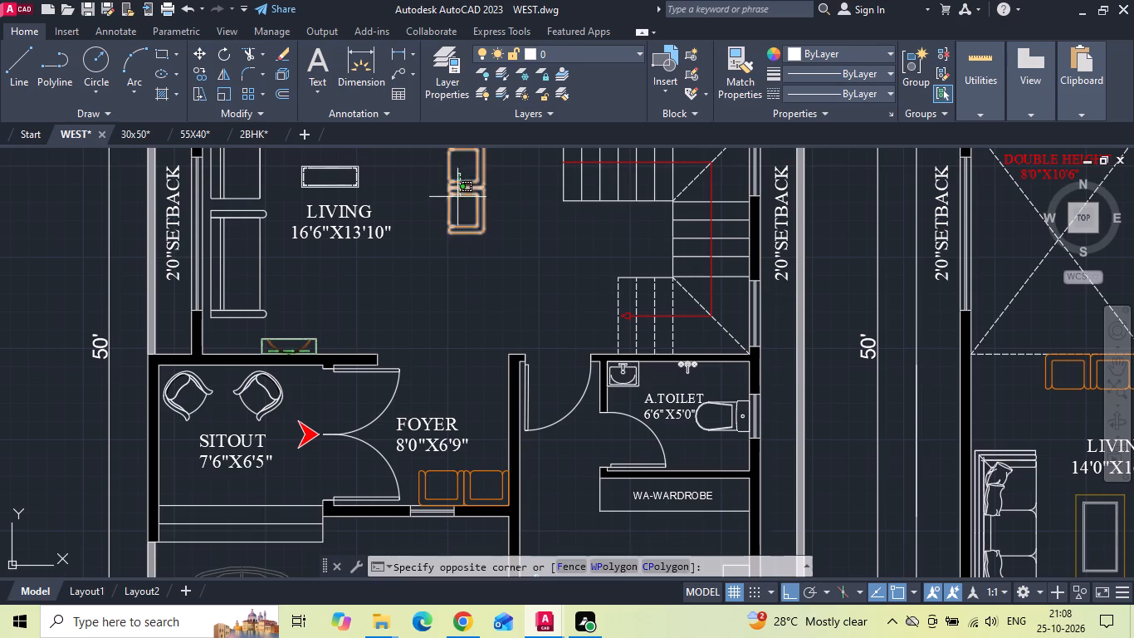
pyautogui.click(457, 201)
pyautogui.rightClick(457, 201)
pyautogui.click(492, 348)
pyautogui.scroll(-2, 460, 214)
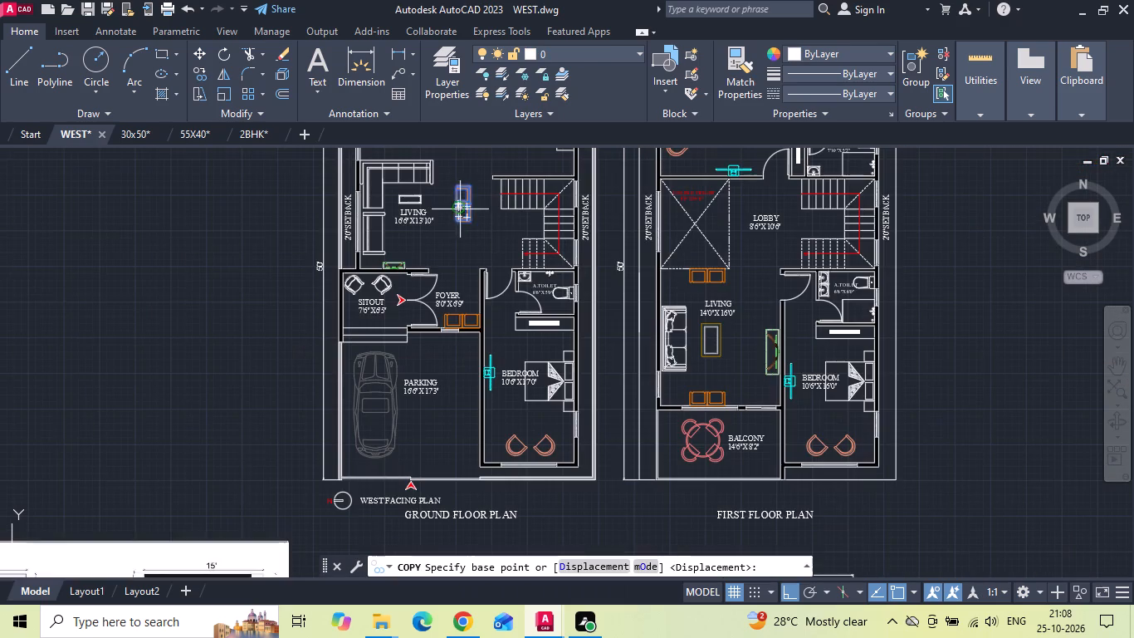
pyautogui.moveTo(458, 204); pyautogui.dragTo(458, 241)
pyautogui.moveTo(457, 371); pyautogui.dragTo(468, 246, button='middle')
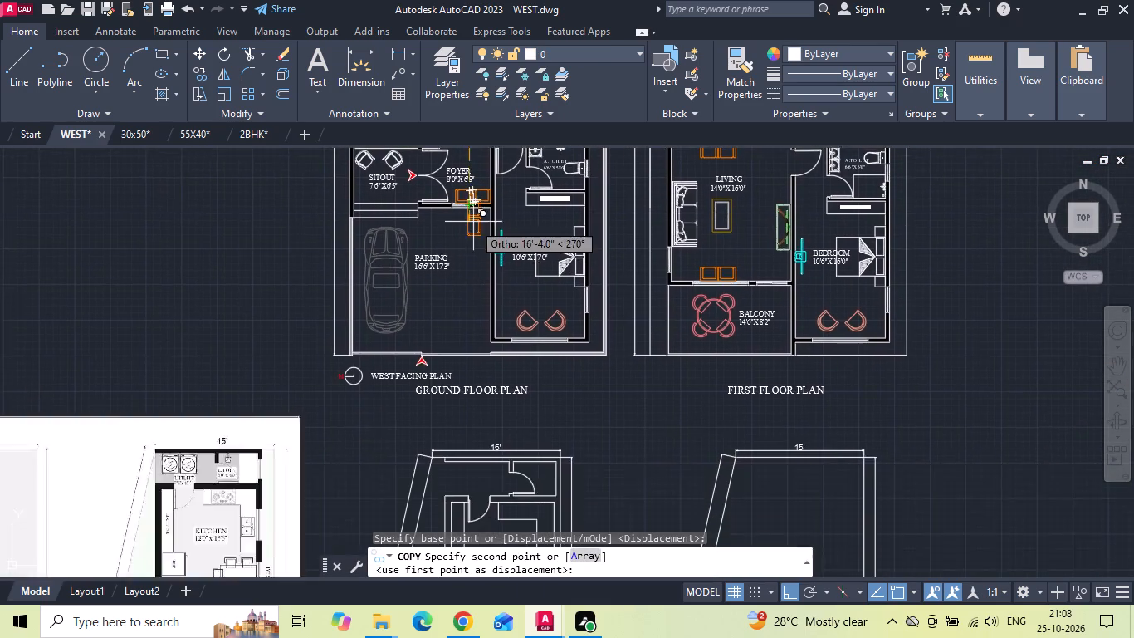
pyautogui.scroll(-1, 473, 222)
pyautogui.scroll(4, 511, 484)
pyautogui.moveTo(515, 472); pyautogui.dragTo(553, 280, button='middle')
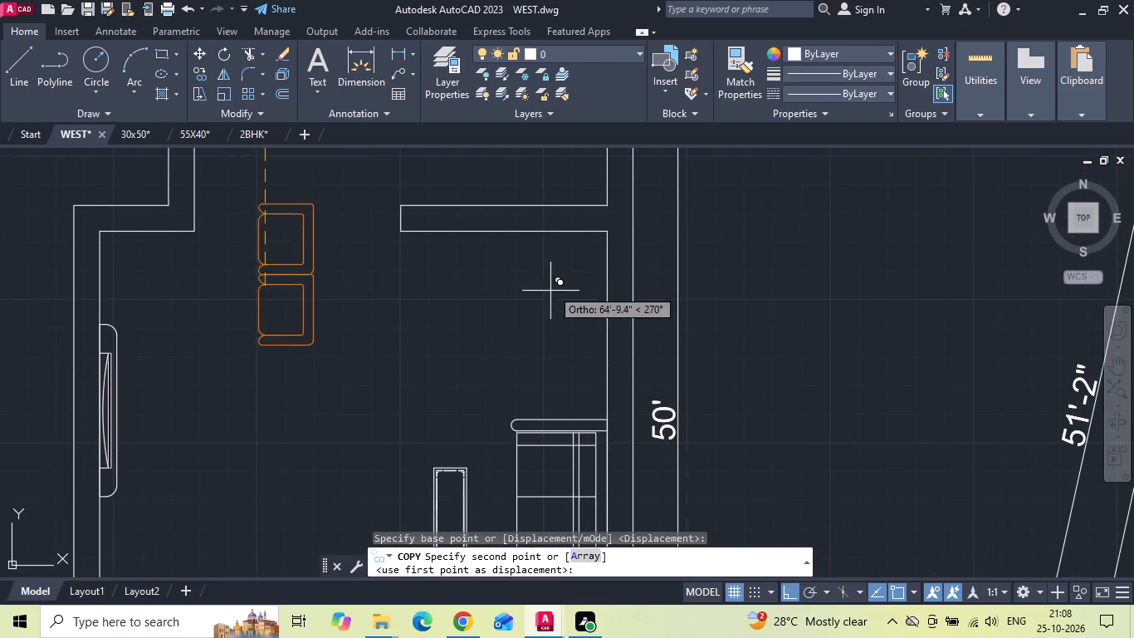
pyautogui.click(539, 326)
pyautogui.press('Escape')
# Move the copied orange seats against the living room's right wall, just above the L-shaped sofa.
pyautogui.moveTo(384, 272); pyautogui.dragTo(326, 302)
pyautogui.click(295, 323)
pyautogui.rightClick(295, 323)
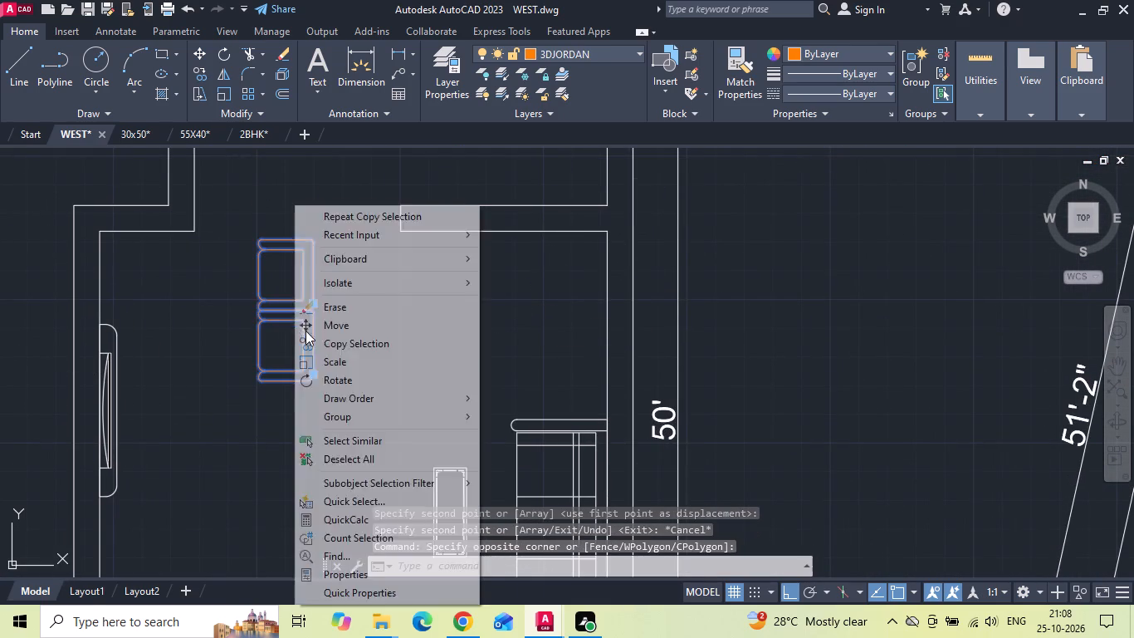
pyautogui.click(347, 328)
pyautogui.scroll(1, 325, 358)
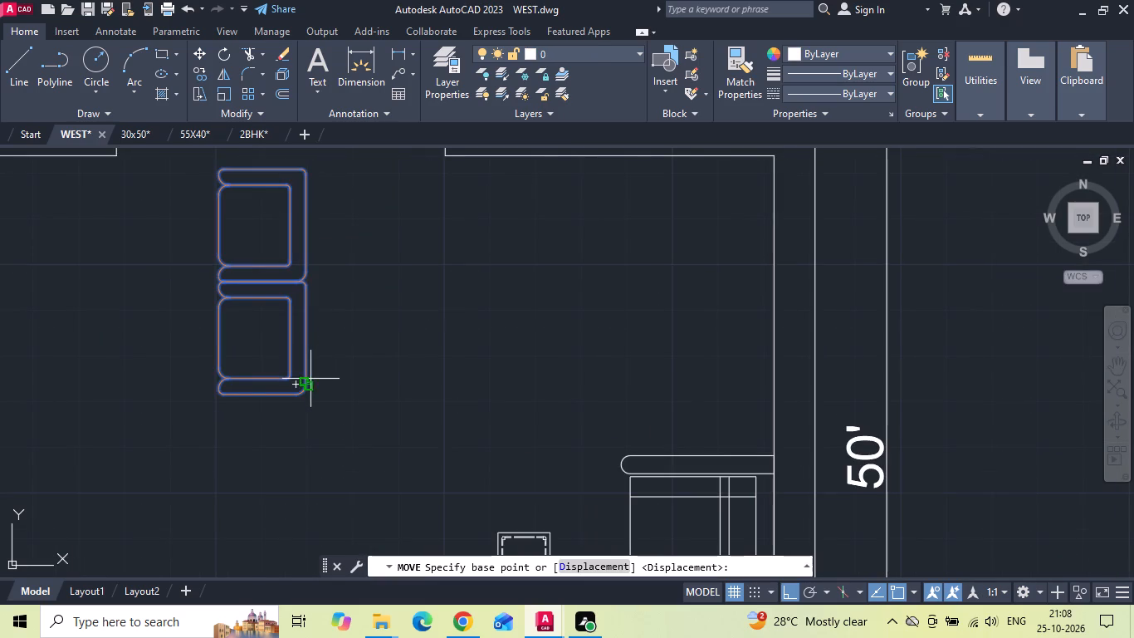
pyautogui.click(307, 383)
pyautogui.click(779, 457)
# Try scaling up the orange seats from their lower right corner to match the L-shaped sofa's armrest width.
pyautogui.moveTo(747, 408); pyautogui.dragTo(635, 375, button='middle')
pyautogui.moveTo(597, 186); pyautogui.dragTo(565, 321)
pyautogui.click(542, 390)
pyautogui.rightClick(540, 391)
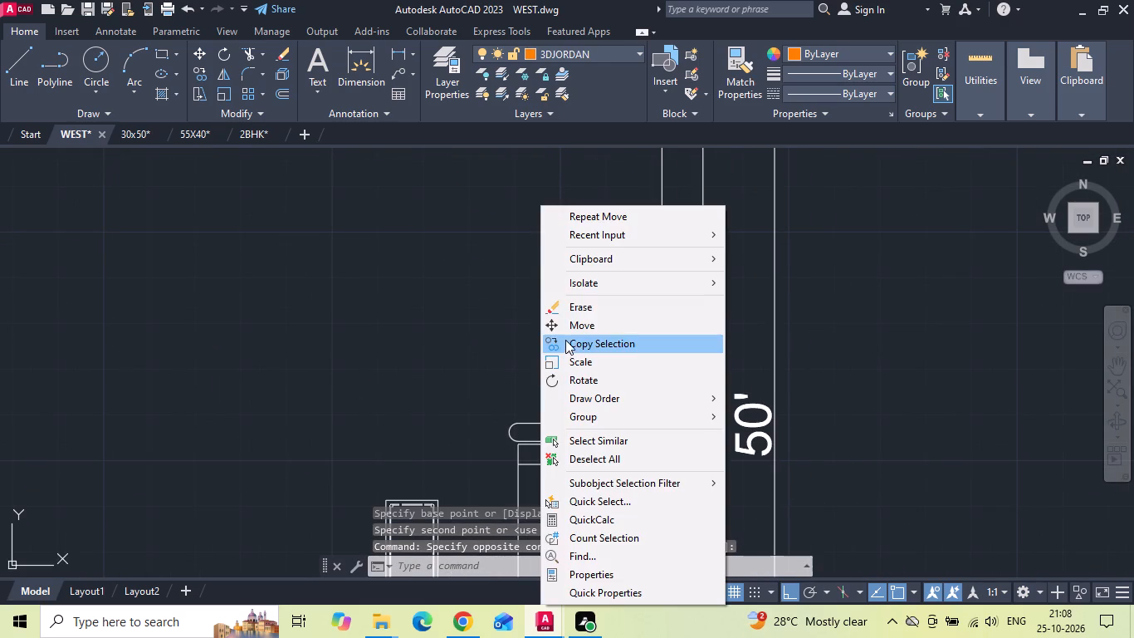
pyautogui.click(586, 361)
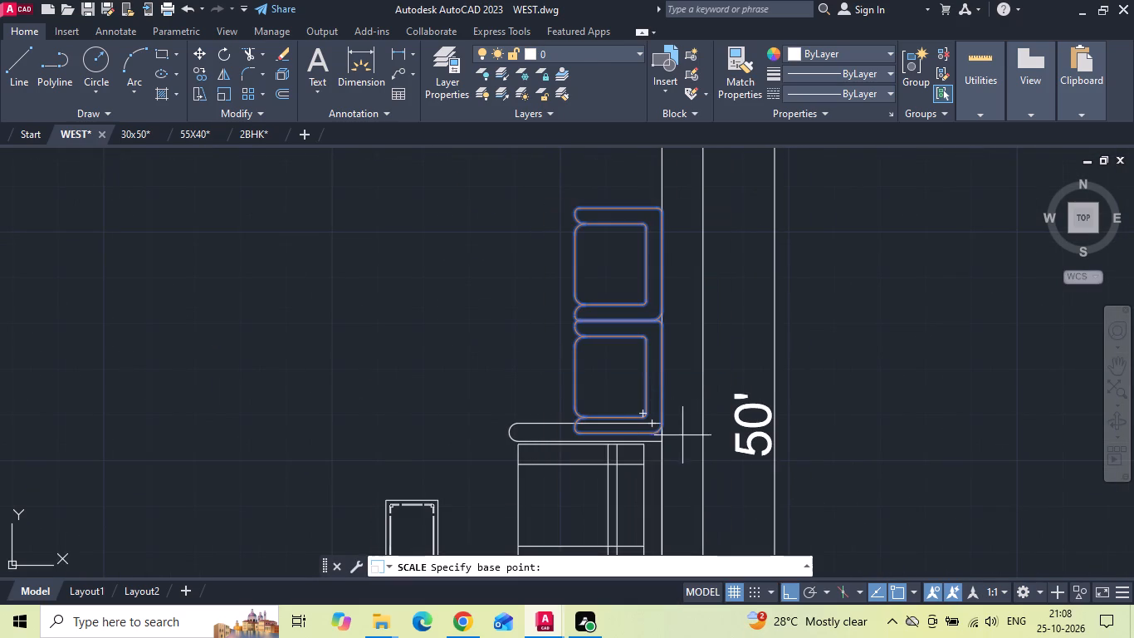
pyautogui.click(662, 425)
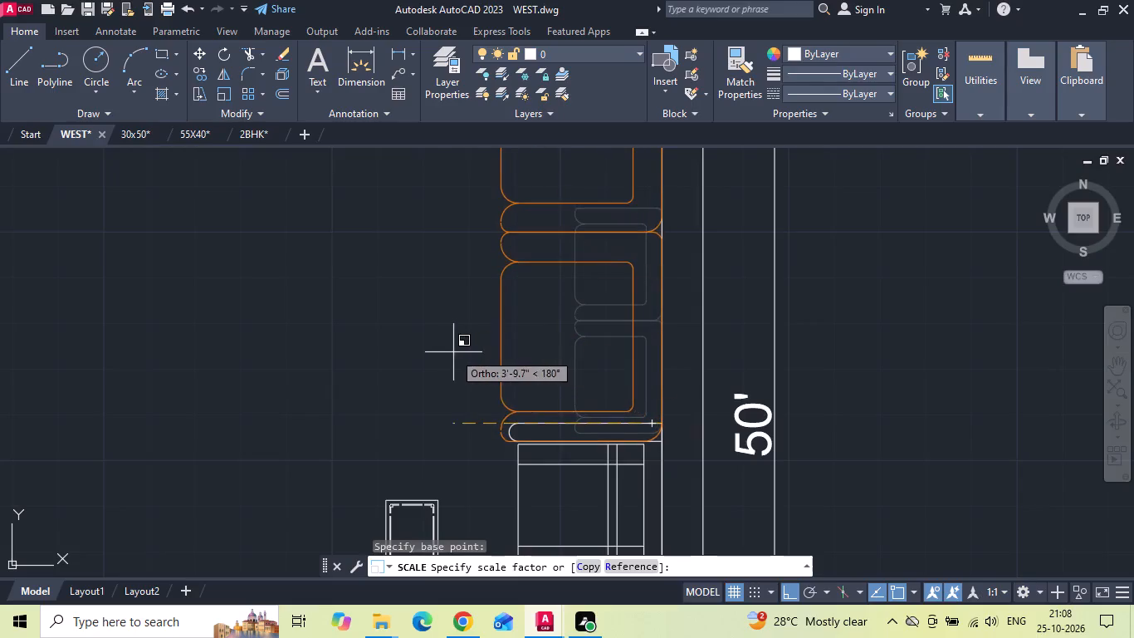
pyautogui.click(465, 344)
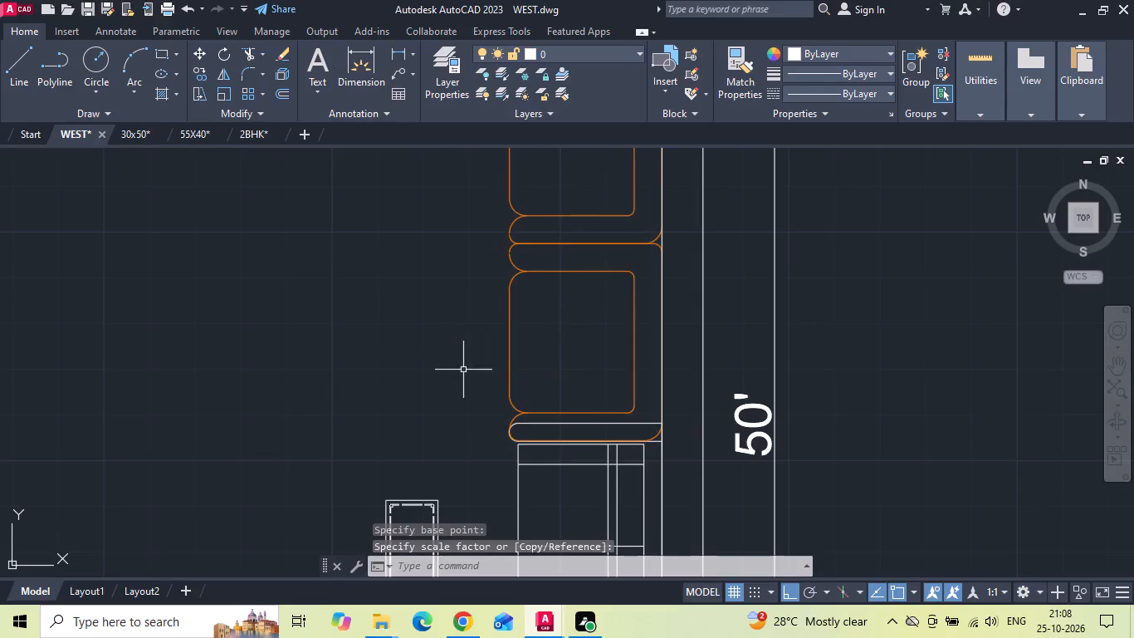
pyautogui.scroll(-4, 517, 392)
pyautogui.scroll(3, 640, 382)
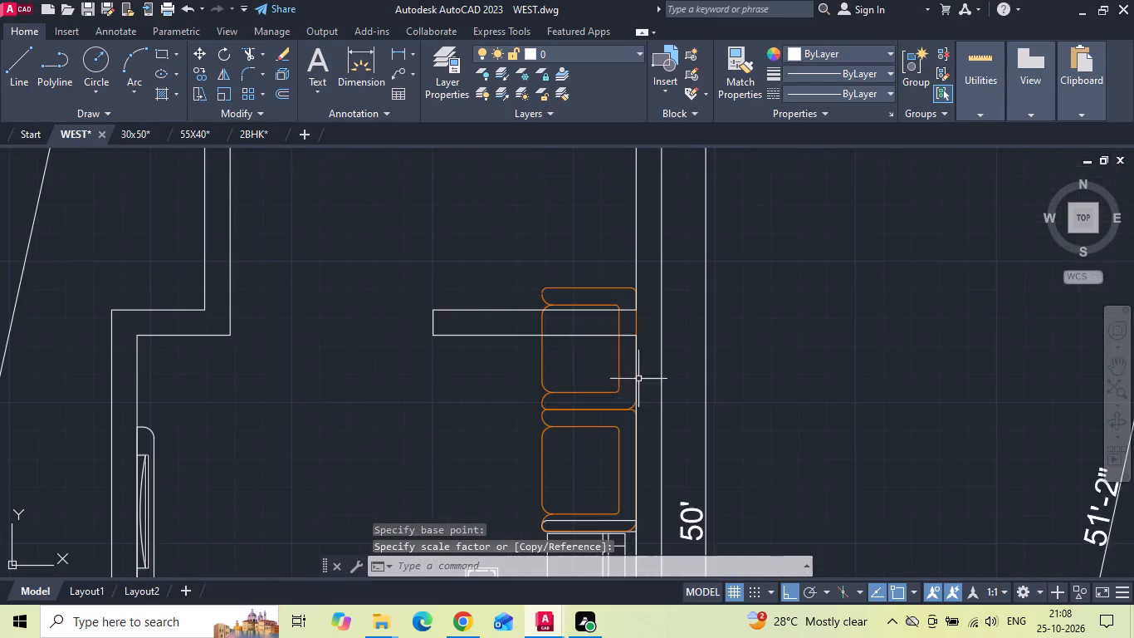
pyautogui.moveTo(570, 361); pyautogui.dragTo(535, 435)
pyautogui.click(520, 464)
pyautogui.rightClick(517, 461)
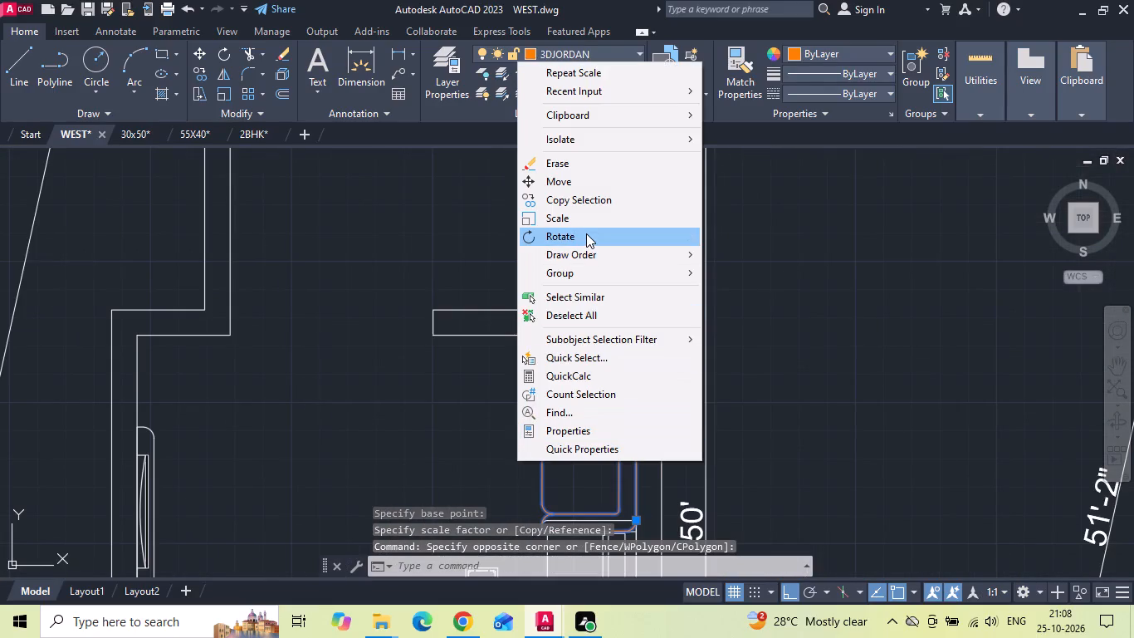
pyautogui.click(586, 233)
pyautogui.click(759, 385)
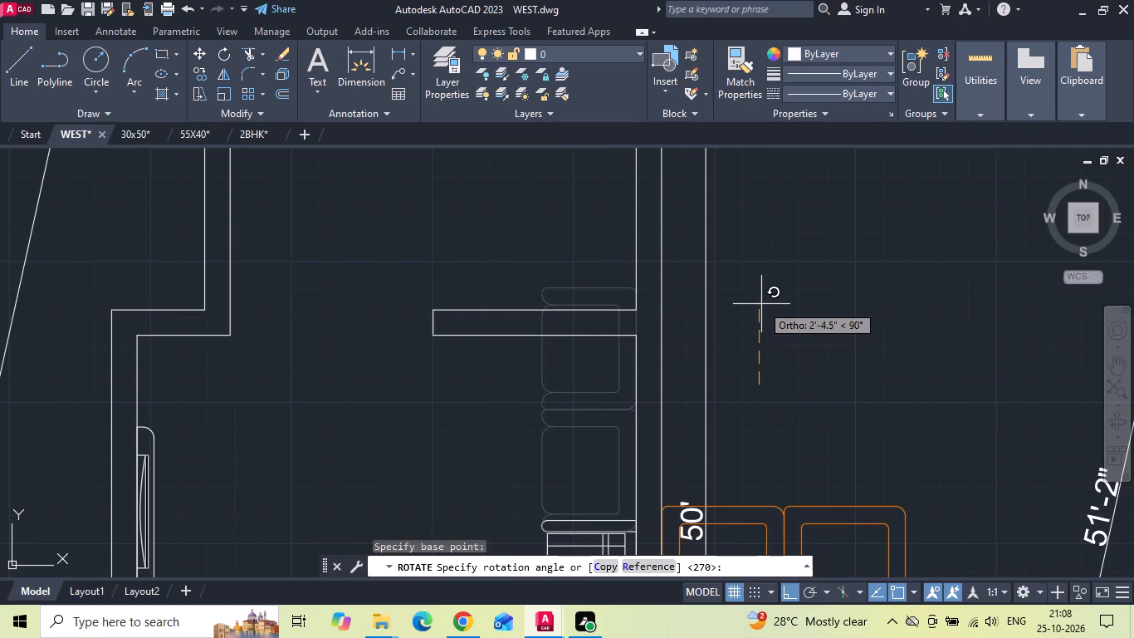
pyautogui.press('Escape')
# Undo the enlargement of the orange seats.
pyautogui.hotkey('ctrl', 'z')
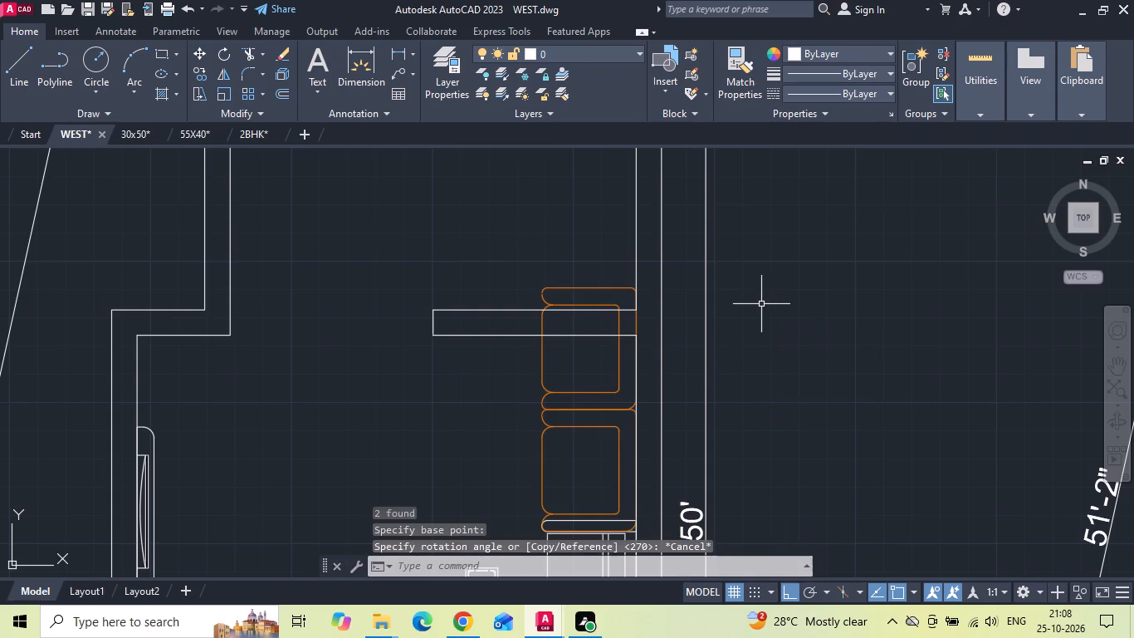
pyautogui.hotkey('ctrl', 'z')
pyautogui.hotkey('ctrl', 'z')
# Scale up the orange seats from their lower right corner so they fill the right wall below the upper partition.
pyautogui.scroll(-1, 631, 331)
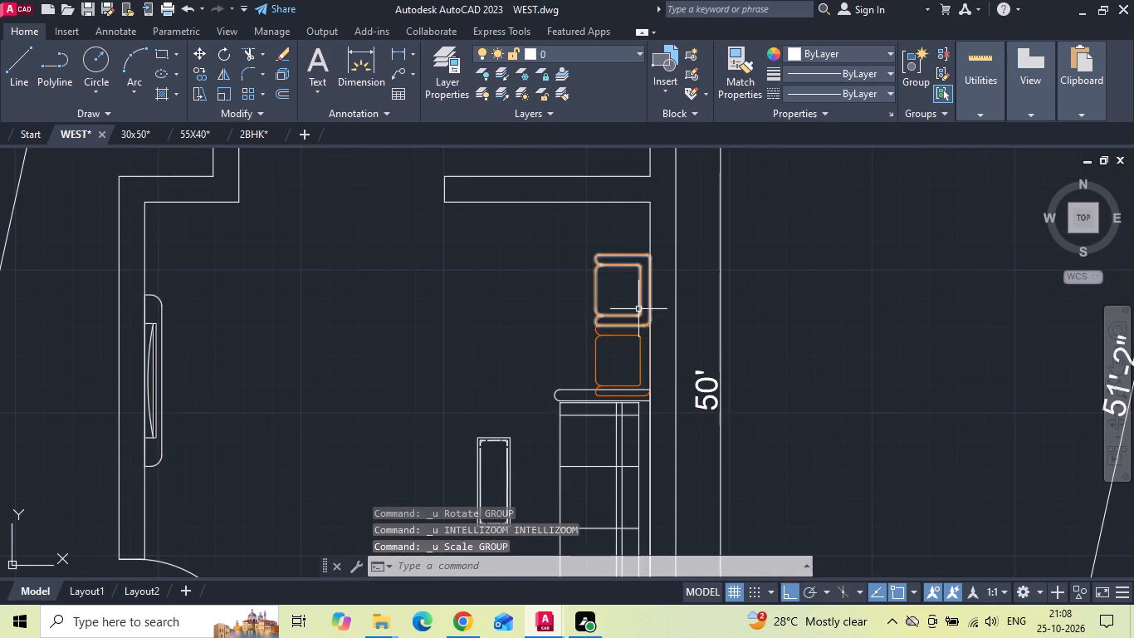
pyautogui.moveTo(631, 248); pyautogui.dragTo(617, 281)
pyautogui.click(589, 347)
pyautogui.rightClick(589, 347)
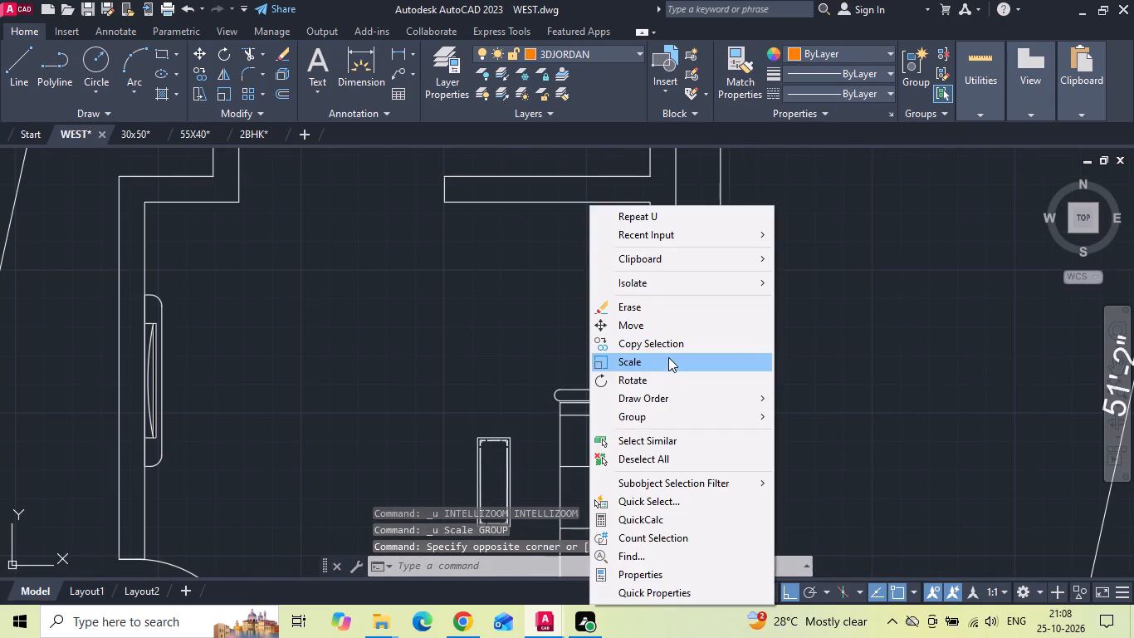
pyautogui.click(668, 356)
pyautogui.scroll(1, 692, 398)
pyautogui.click(629, 381)
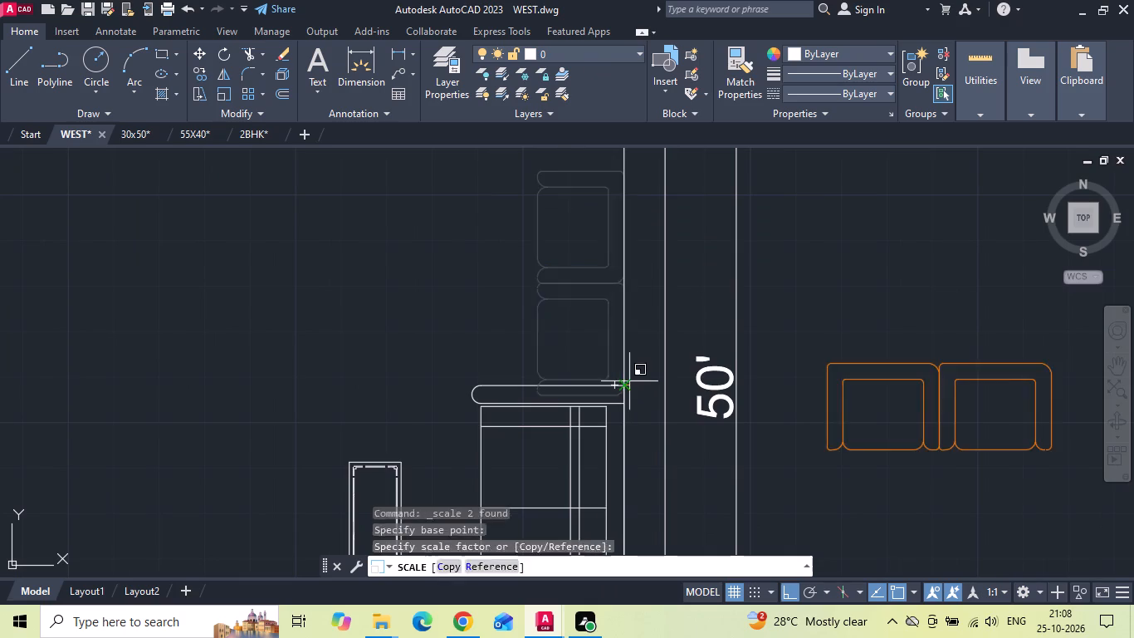
pyautogui.scroll(-1, 632, 381)
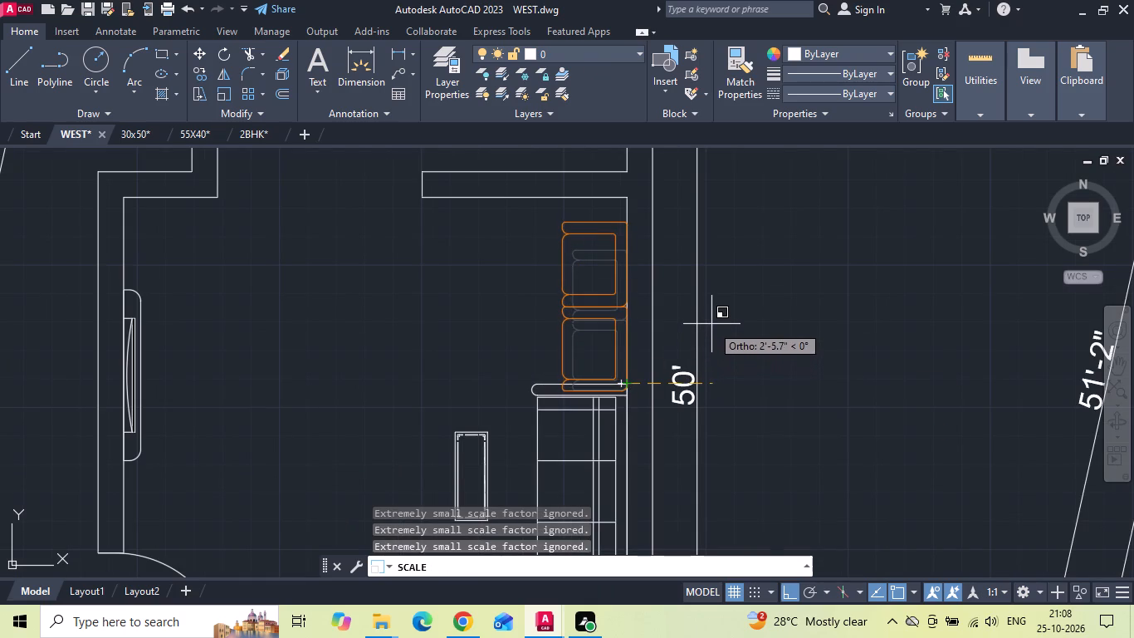
pyautogui.click(715, 312)
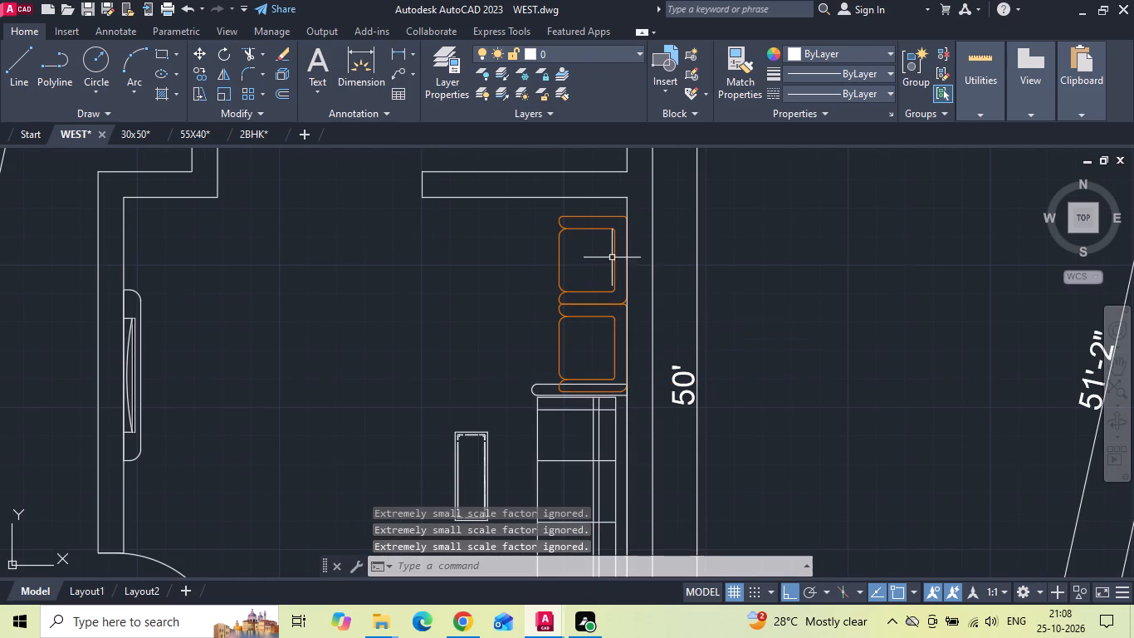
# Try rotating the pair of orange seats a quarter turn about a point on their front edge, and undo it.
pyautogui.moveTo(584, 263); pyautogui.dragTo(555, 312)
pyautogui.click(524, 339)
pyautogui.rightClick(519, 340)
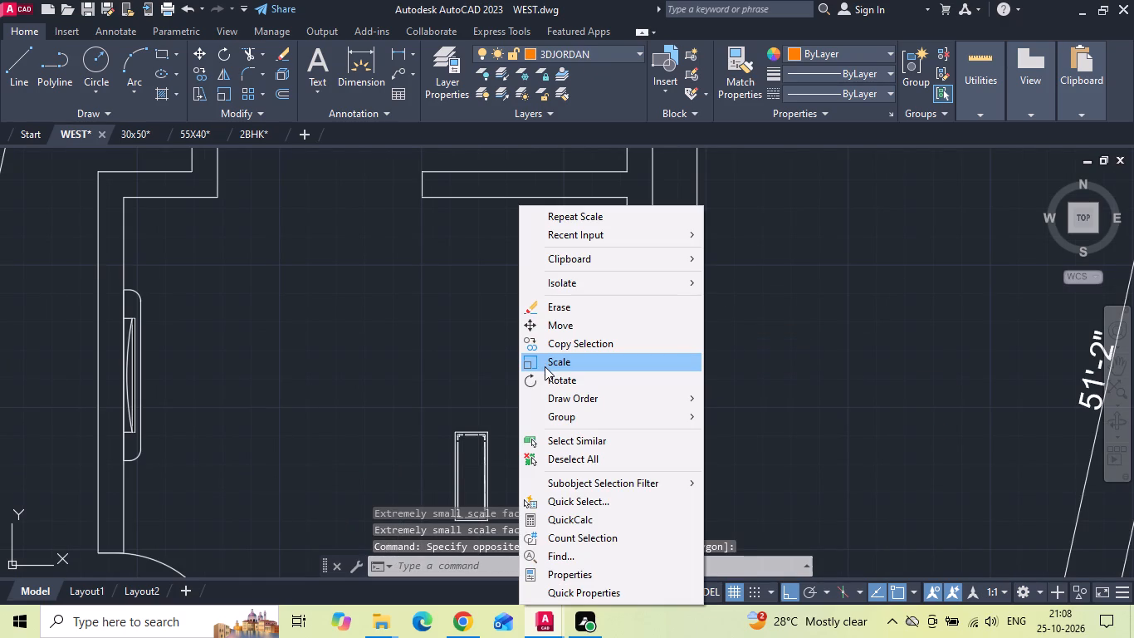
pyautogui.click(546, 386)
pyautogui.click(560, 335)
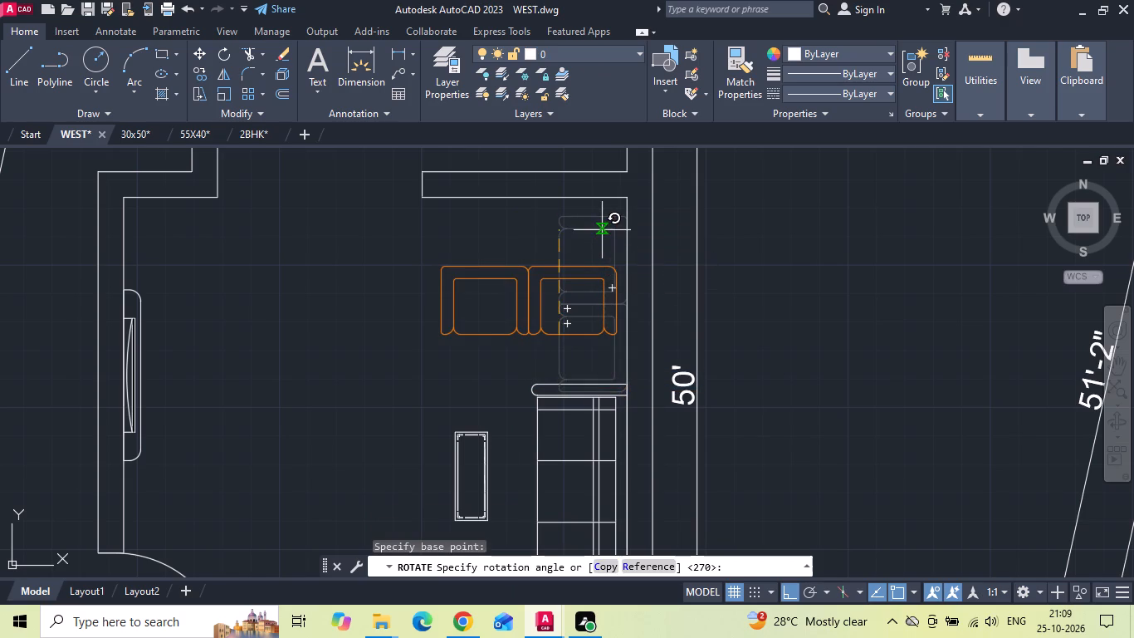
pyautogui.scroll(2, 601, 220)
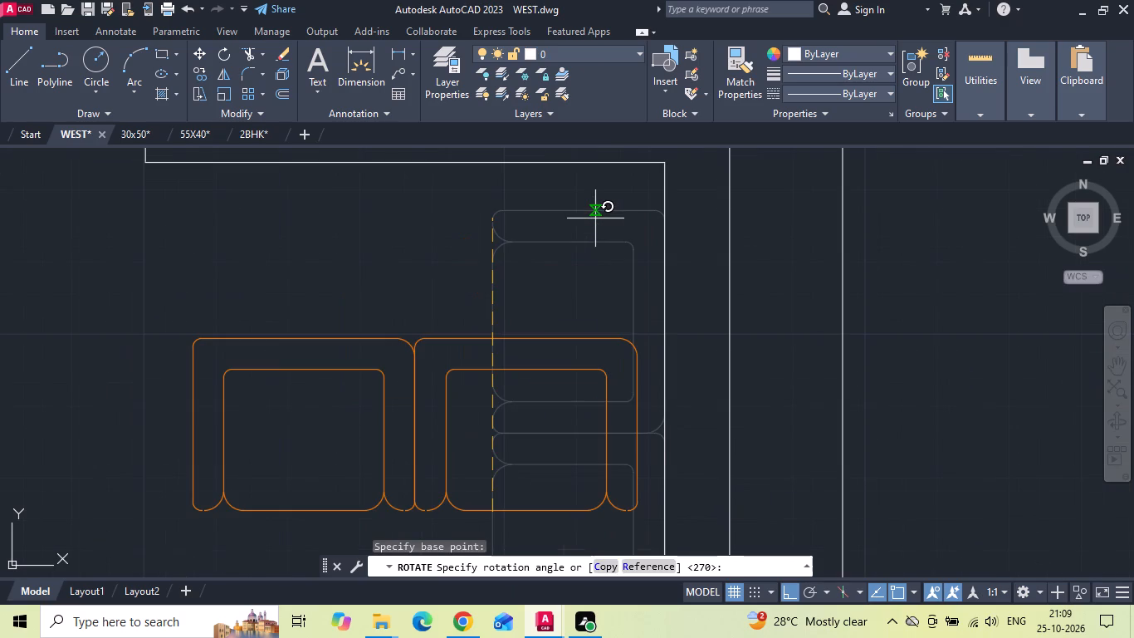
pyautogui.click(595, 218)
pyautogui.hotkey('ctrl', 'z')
# Rotate the pair of orange seats a quarter turn so their backs face the living room's upper partition.
pyautogui.moveTo(581, 246); pyautogui.dragTo(561, 272)
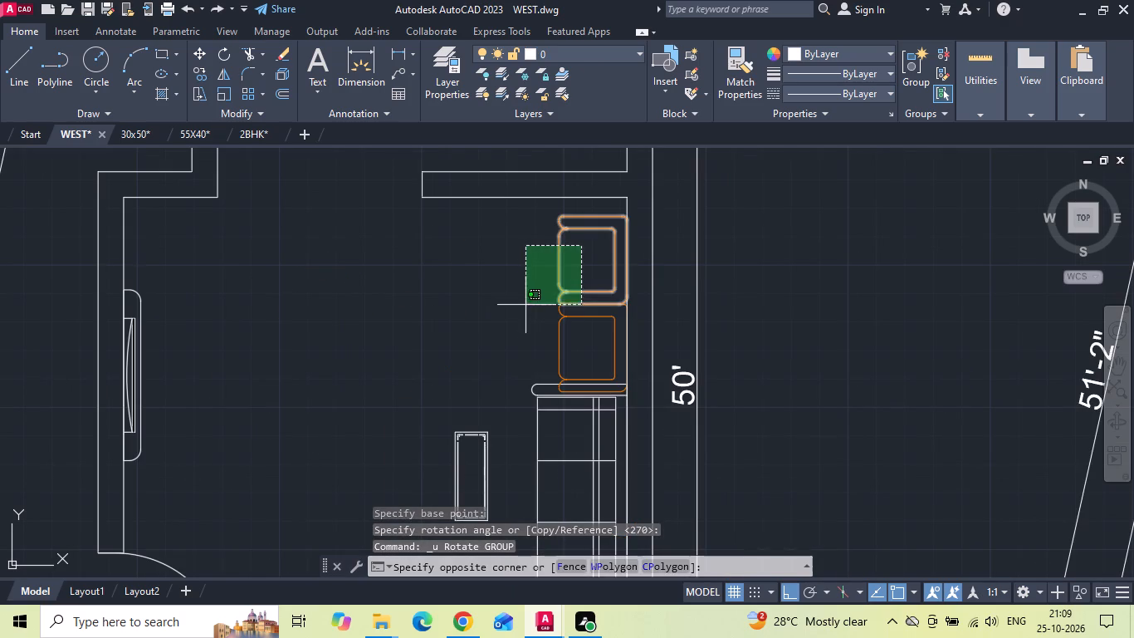
pyautogui.click(511, 338)
pyautogui.rightClick(509, 340)
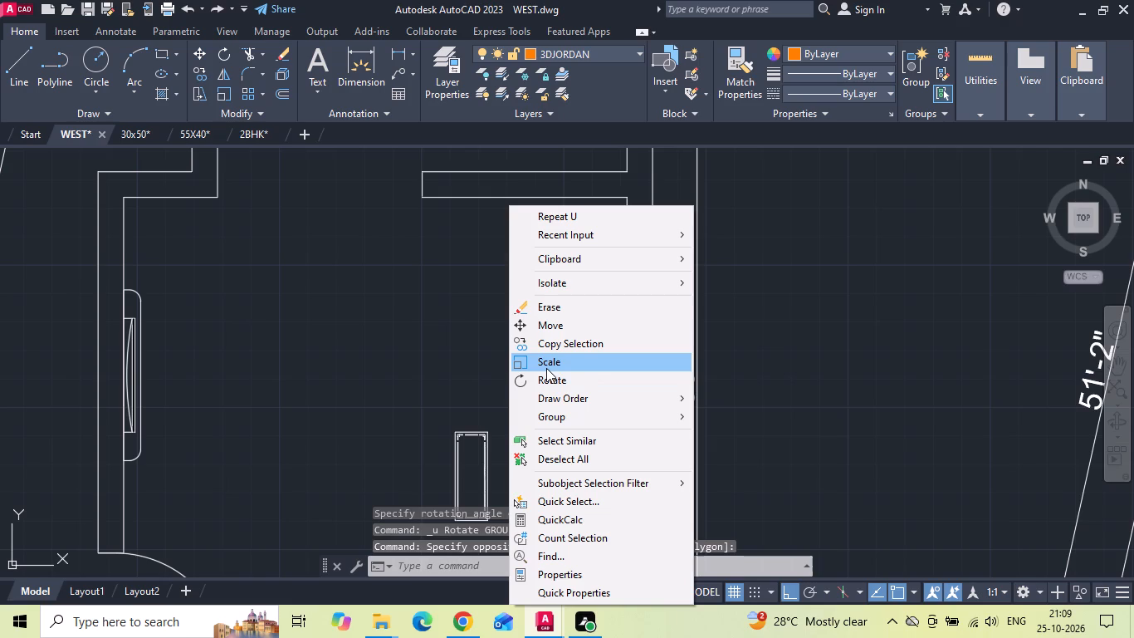
pyautogui.click(547, 373)
pyautogui.moveTo(497, 293); pyautogui.dragTo(492, 301)
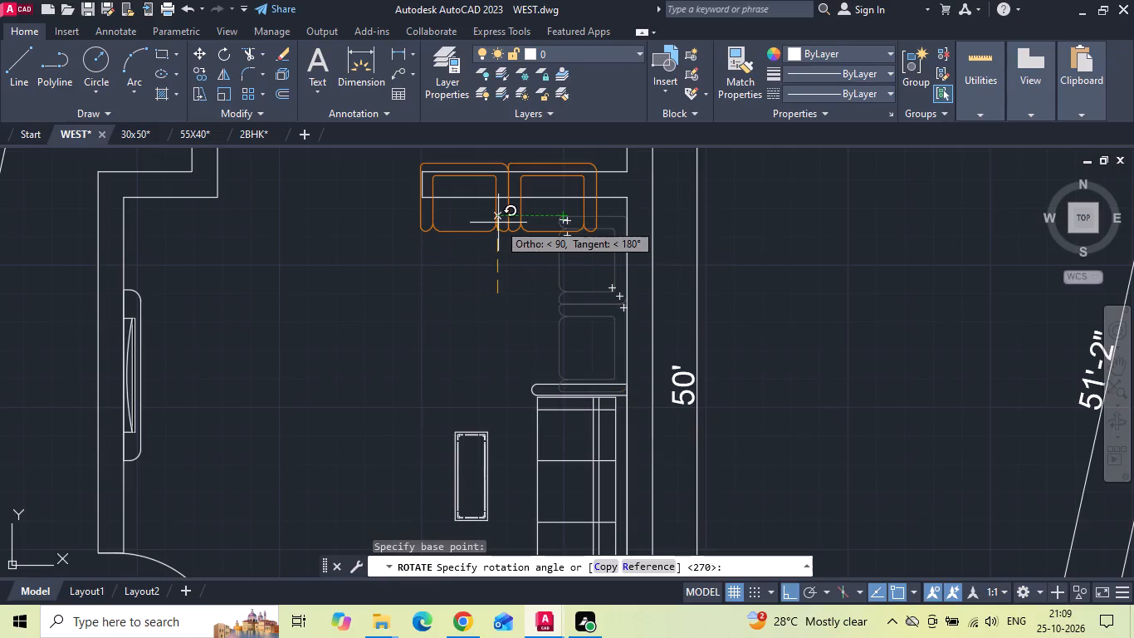
pyautogui.scroll(3, 498, 223)
pyautogui.click(498, 223)
# Move the pair of orange seats straight down so their backs sit against the underside of the upper partition.
pyautogui.scroll(-4, 554, 316)
pyautogui.scroll(-2, 643, 305)
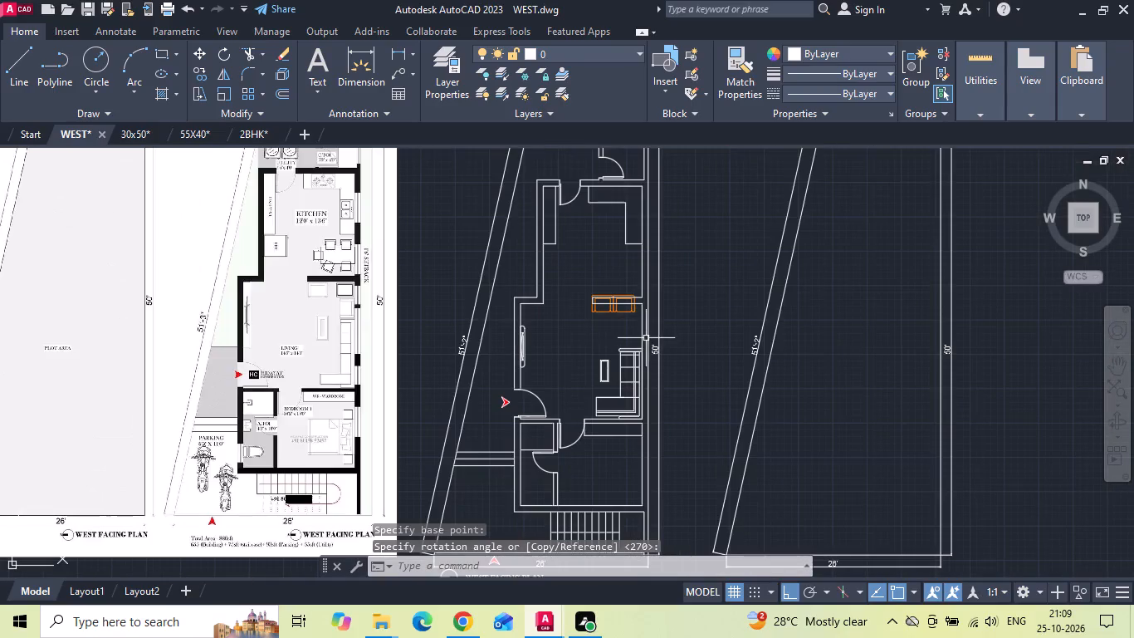
pyautogui.scroll(4, 620, 320)
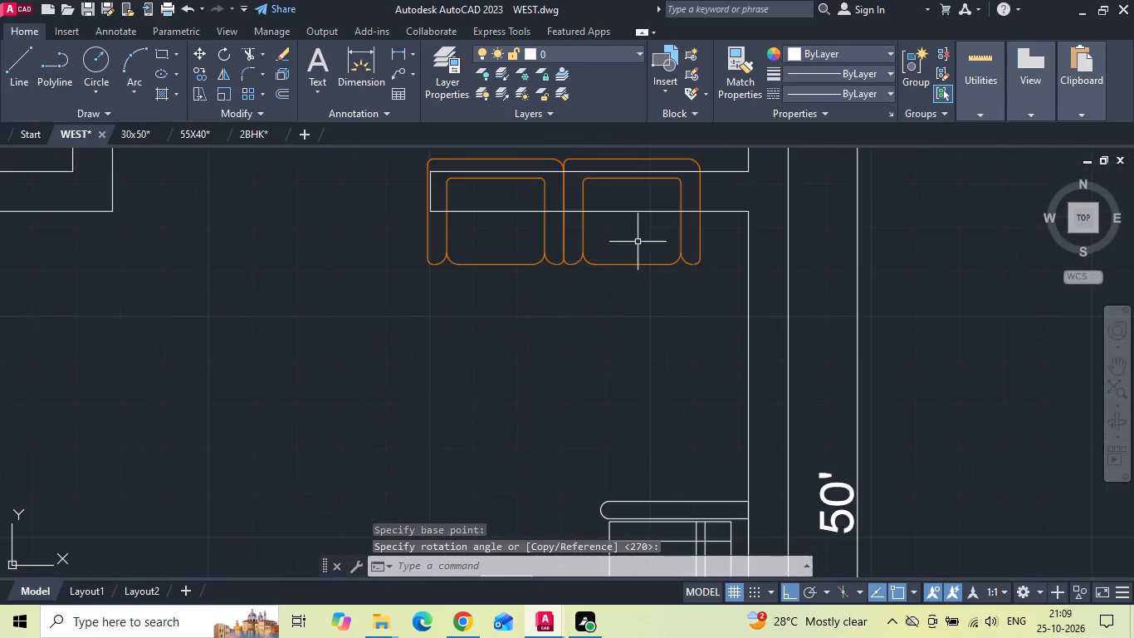
pyautogui.moveTo(638, 241); pyautogui.dragTo(581, 259)
pyautogui.click(481, 275)
pyautogui.rightClick(481, 275)
pyautogui.click(506, 321)
pyautogui.moveTo(567, 312); pyautogui.dragTo(567, 400, button='middle')
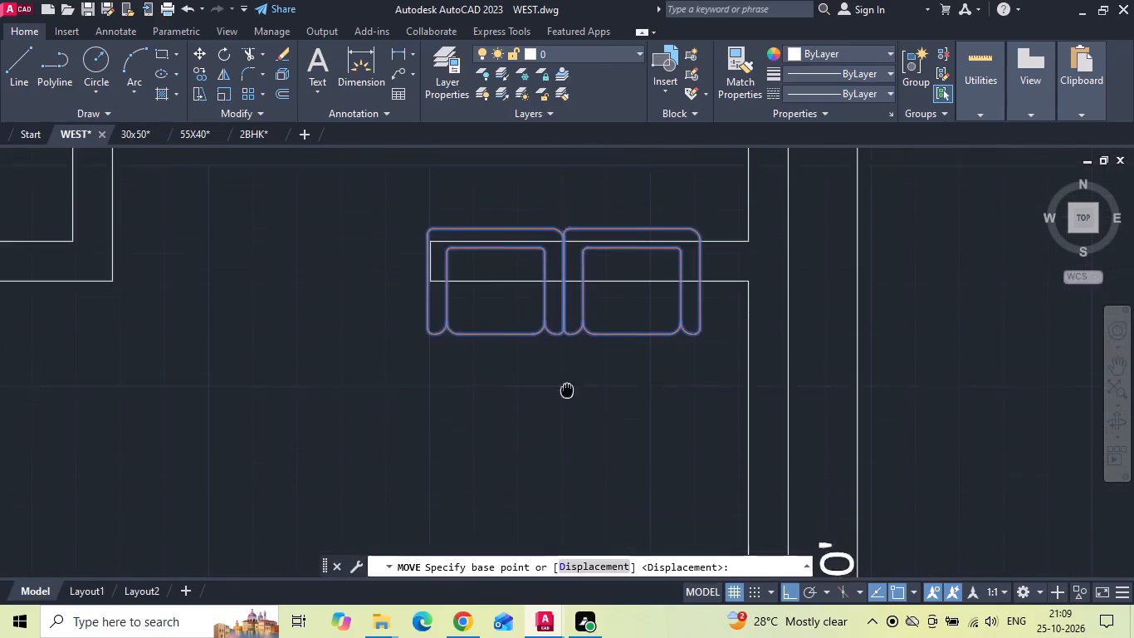
pyautogui.moveTo(567, 400); pyautogui.dragTo(567, 413, button='middle')
pyautogui.scroll(2, 451, 269)
pyautogui.click(408, 246)
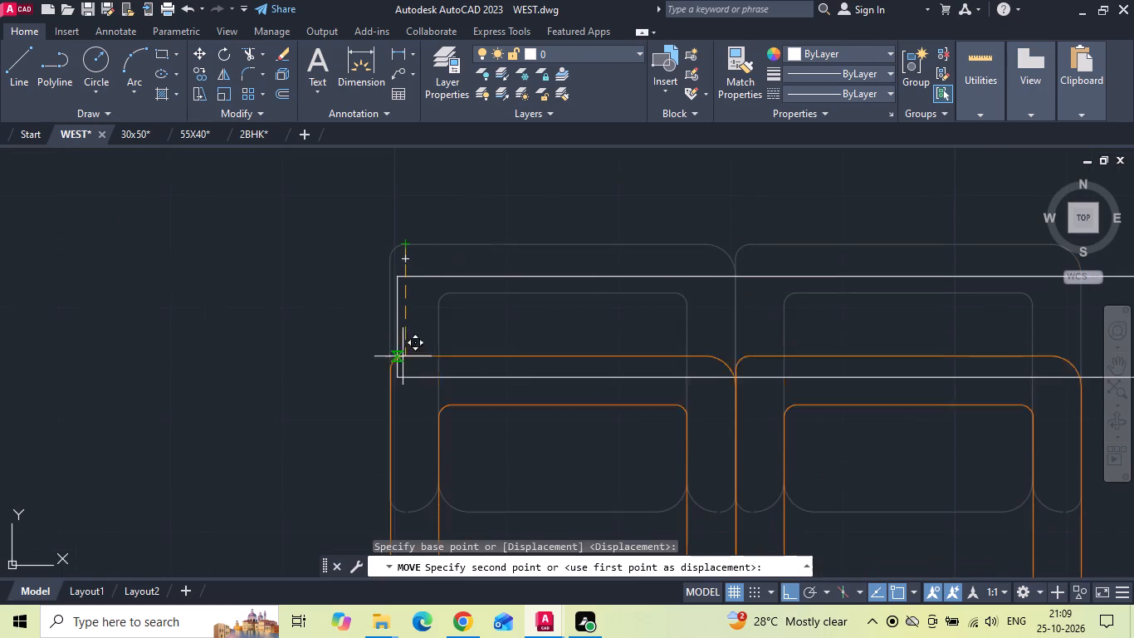
pyautogui.click(393, 373)
# Shift the pair of orange seats slightly right along the partition so they clear its free end.
pyautogui.scroll(-3, 404, 312)
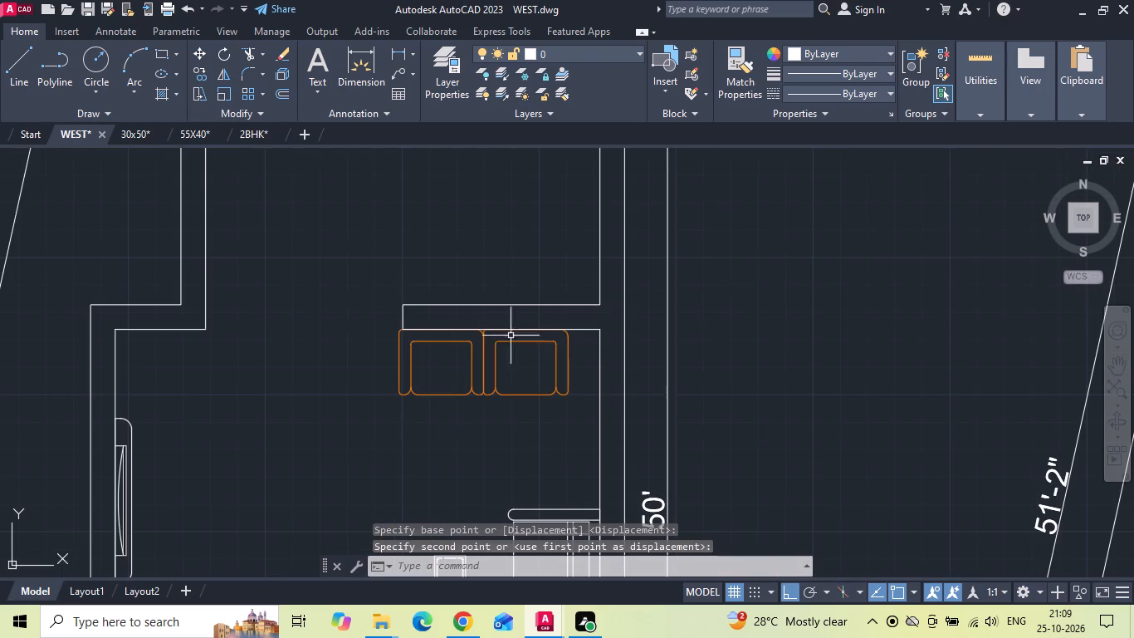
pyautogui.moveTo(579, 376); pyautogui.dragTo(546, 386)
pyautogui.click(408, 389)
pyautogui.rightClick(408, 389)
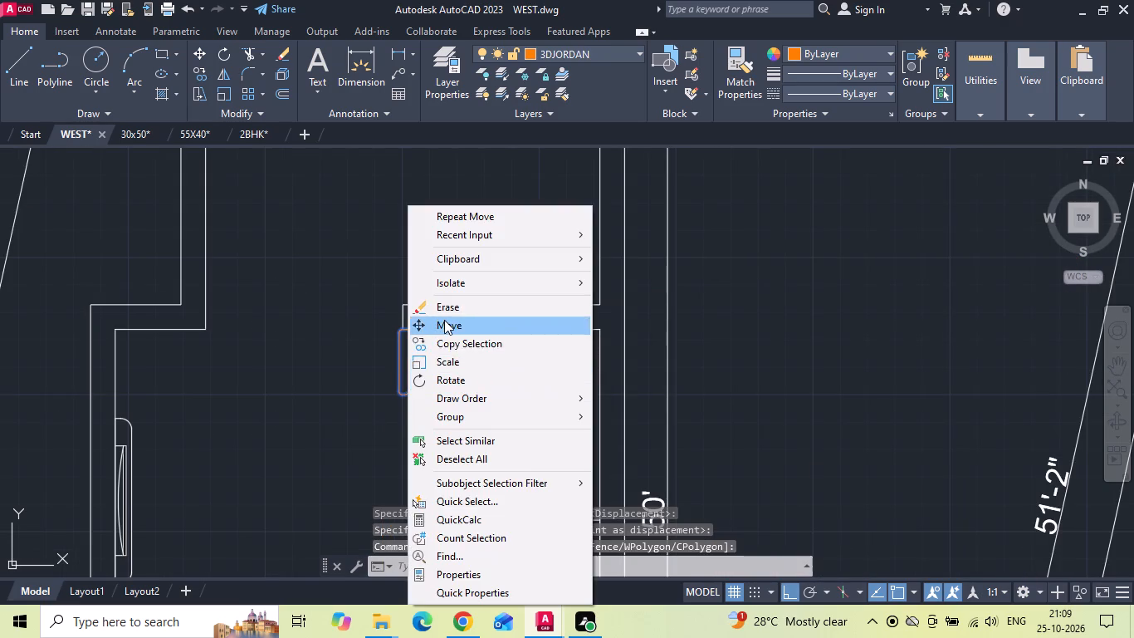
pyautogui.click(444, 320)
pyautogui.click(770, 334)
pyautogui.click(779, 335)
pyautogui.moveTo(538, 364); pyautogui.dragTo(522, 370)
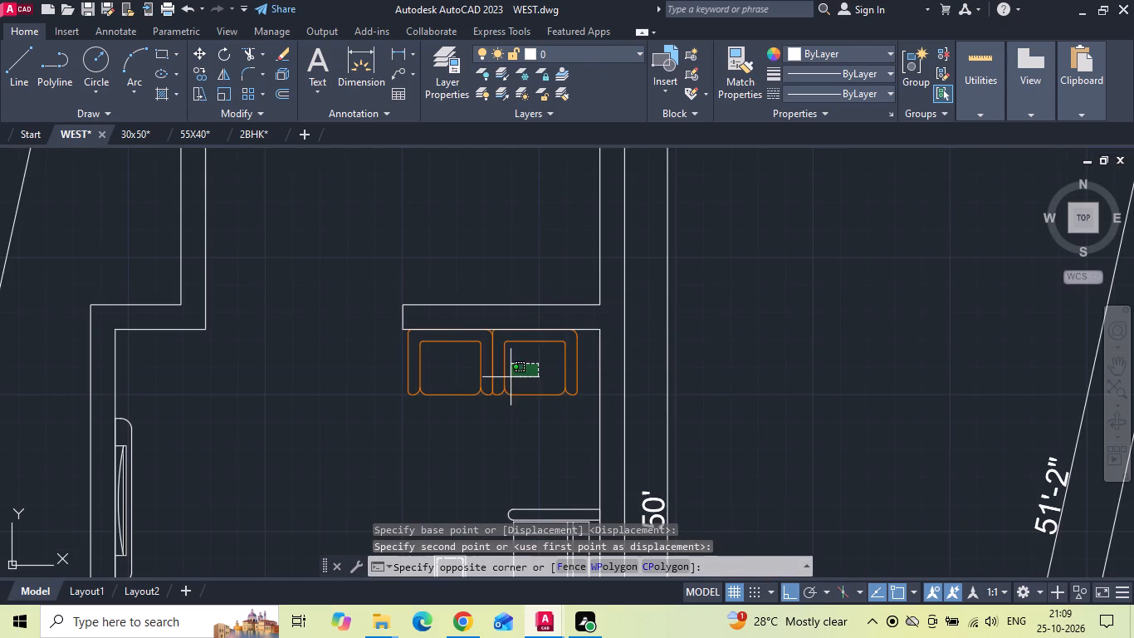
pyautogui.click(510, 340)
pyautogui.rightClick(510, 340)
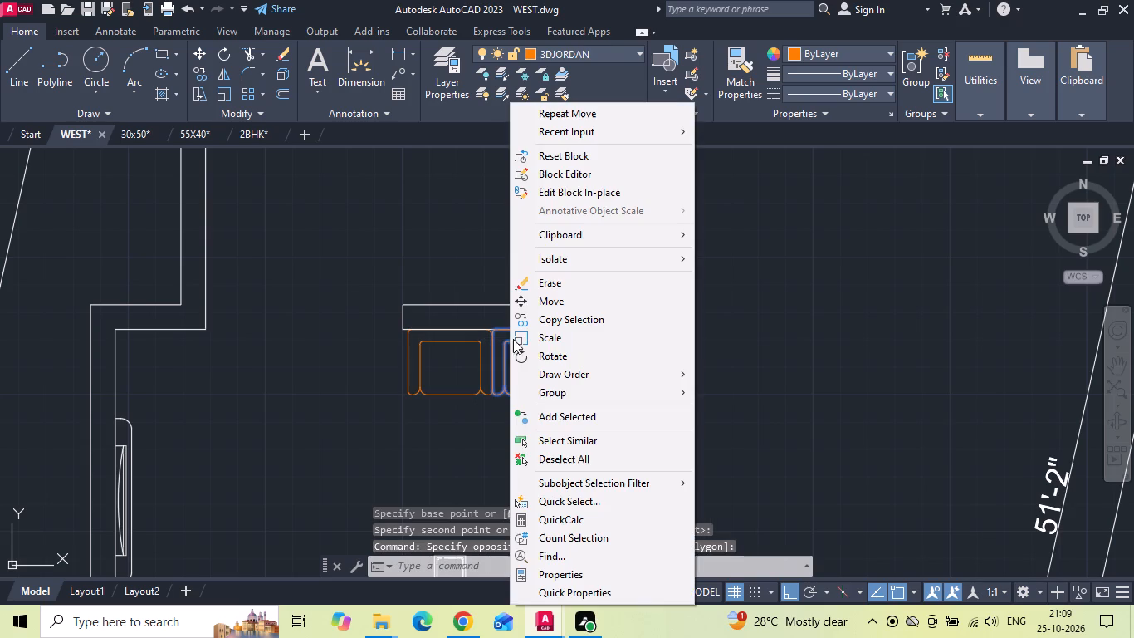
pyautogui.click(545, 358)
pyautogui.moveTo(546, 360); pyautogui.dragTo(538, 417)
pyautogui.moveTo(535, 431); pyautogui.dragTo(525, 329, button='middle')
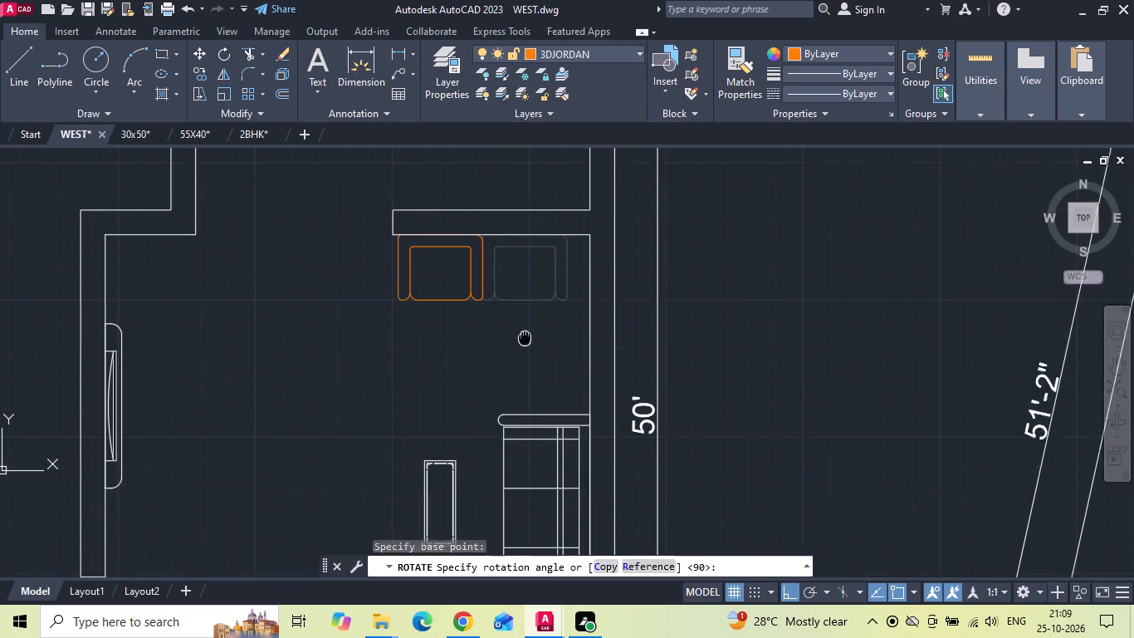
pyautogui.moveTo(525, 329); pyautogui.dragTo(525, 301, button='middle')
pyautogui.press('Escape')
# Copy the right-hand orange seat about 2'-9" straight down into the space above the L-shaped sofa.
pyautogui.click(530, 263)
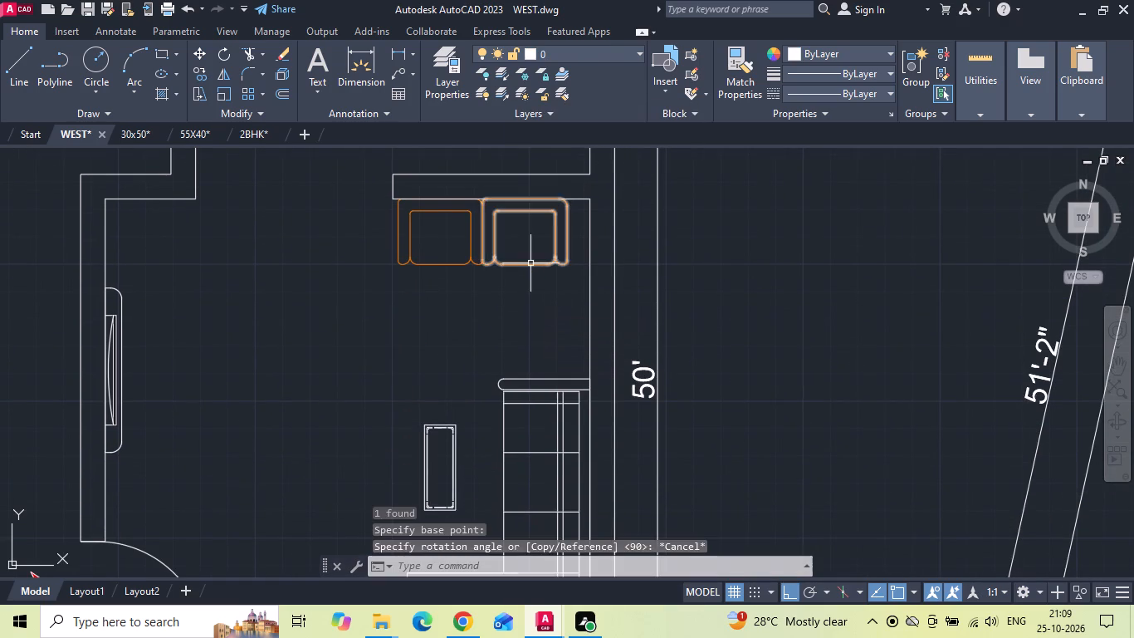
pyautogui.rightClick(527, 267)
pyautogui.click(546, 314)
pyautogui.moveTo(530, 244); pyautogui.dragTo(527, 310)
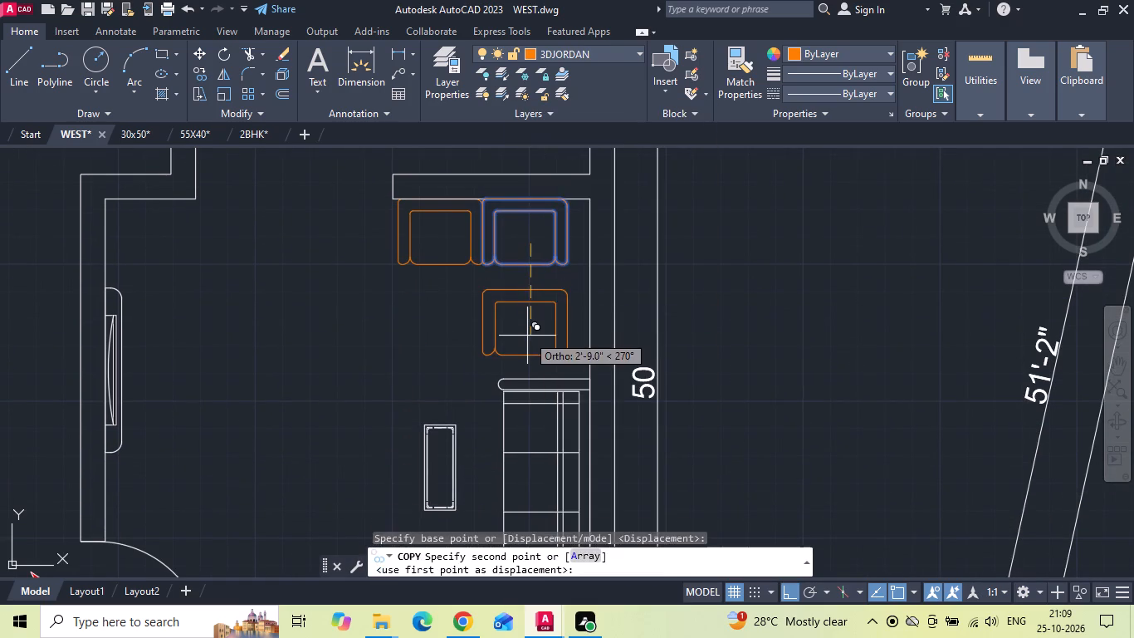
pyautogui.click(527, 336)
pyautogui.press('Escape')
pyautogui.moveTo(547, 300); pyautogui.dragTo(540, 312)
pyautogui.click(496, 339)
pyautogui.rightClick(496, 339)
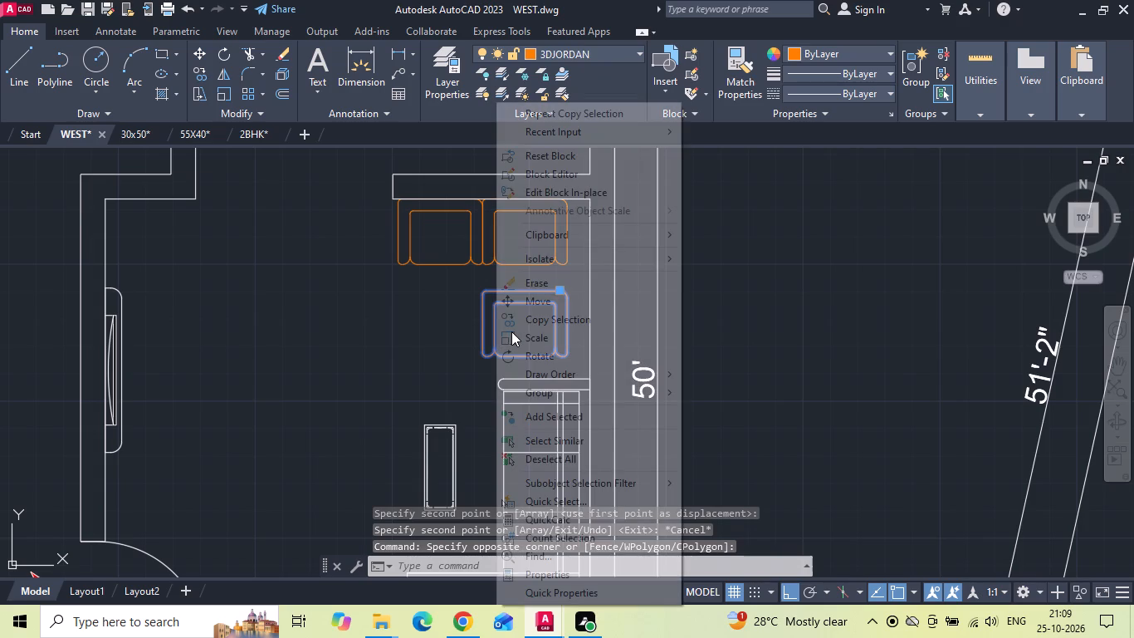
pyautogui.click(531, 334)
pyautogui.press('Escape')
# Rotate the copied single seat a quarter turn clockwise so its back faces the living room's right wall.
pyautogui.click(574, 294)
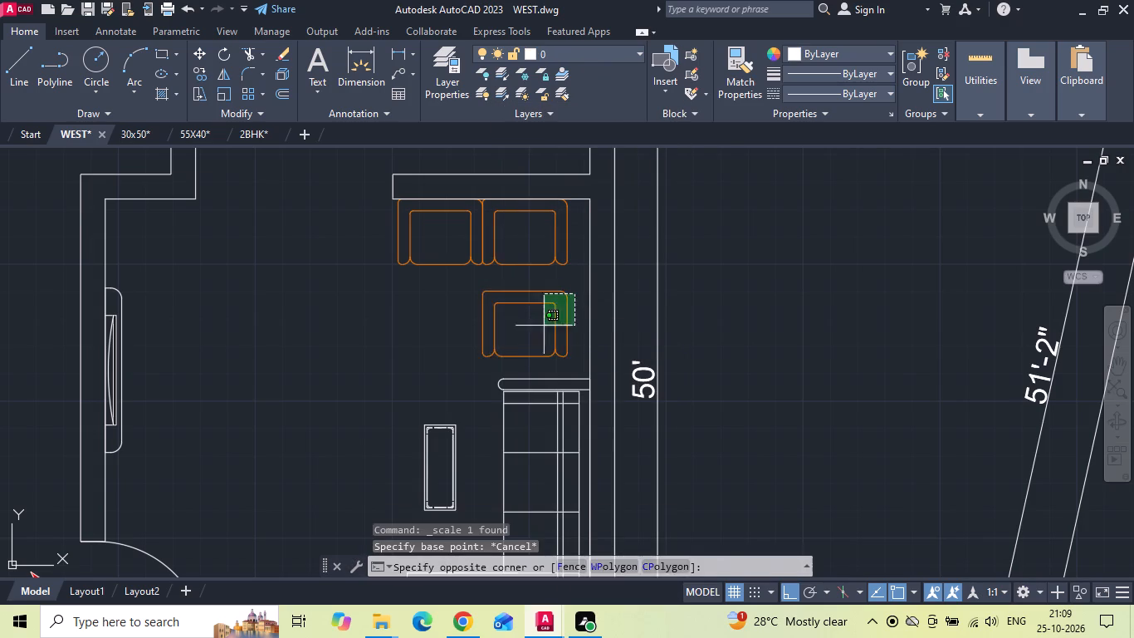
pyautogui.click(544, 326)
pyautogui.rightClick(544, 326)
pyautogui.click(580, 351)
pyautogui.click(560, 333)
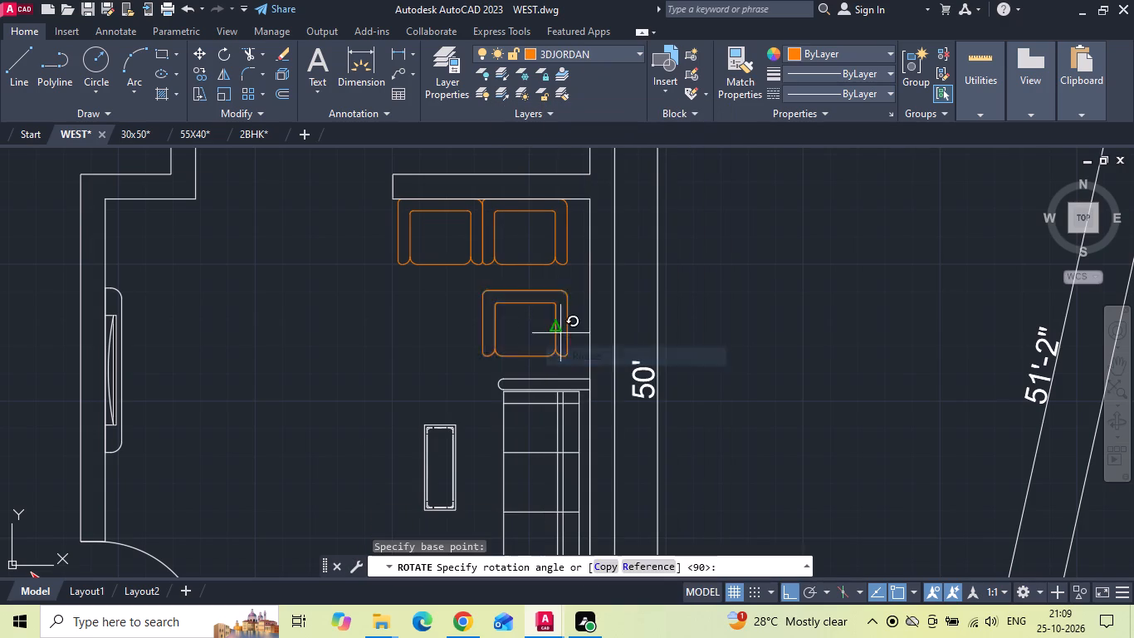
pyautogui.click(556, 346)
# Move the single orange seat down and flush against the right wall, just above the L-shaped sofa's armrest.
pyautogui.click(562, 309)
pyautogui.click(539, 357)
pyautogui.rightClick(539, 358)
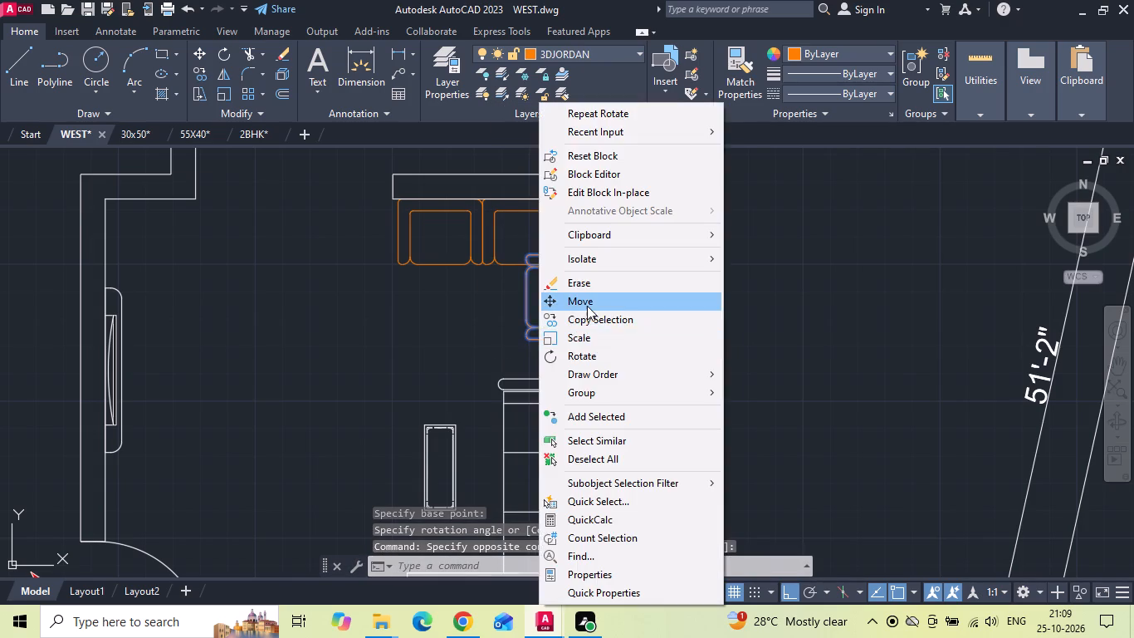
pyautogui.click(587, 305)
pyautogui.scroll(3, 594, 359)
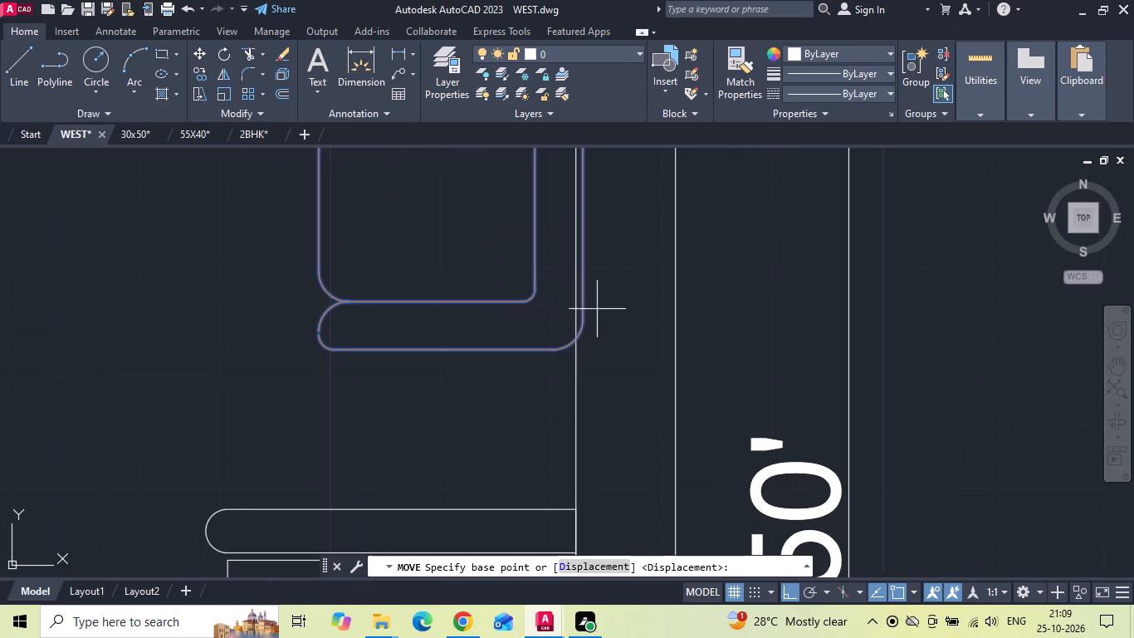
pyautogui.click(584, 313)
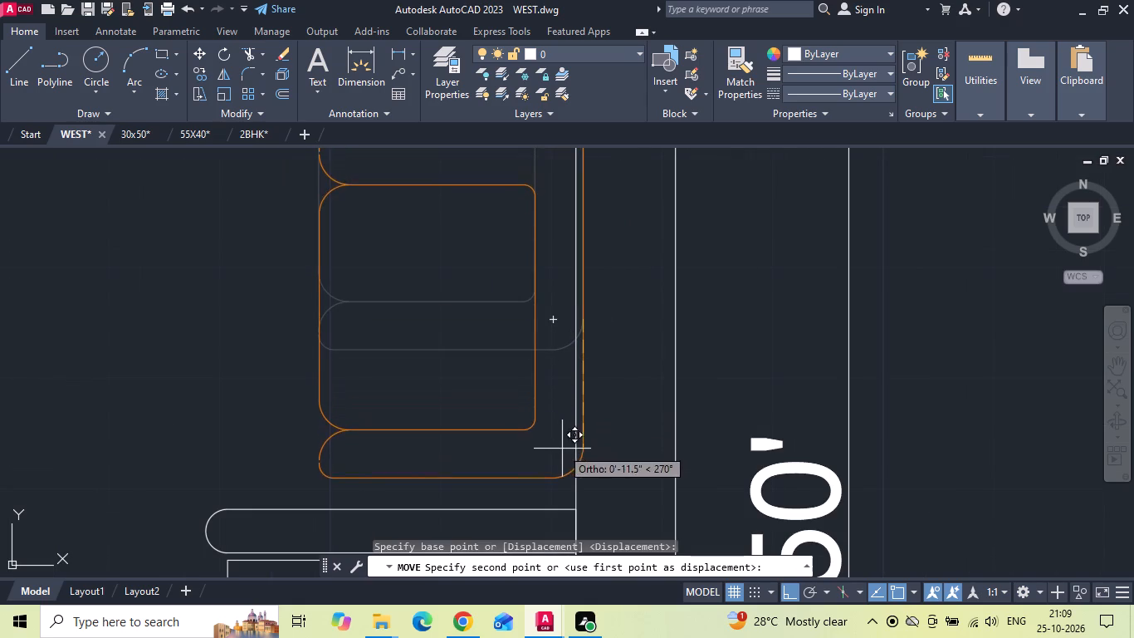
pyautogui.click(579, 448)
# Scale up all three orange seats from the pair's upper left corner until the pair reaches the right wall.
pyautogui.scroll(-2, 521, 435)
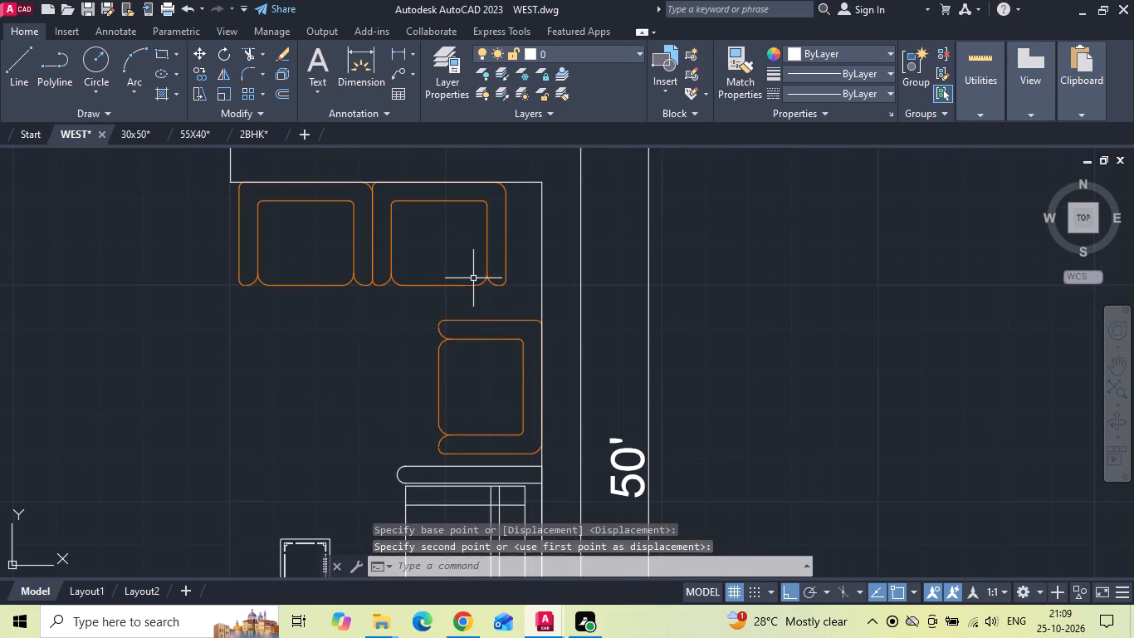
pyautogui.click(469, 268)
pyautogui.click(319, 387)
pyautogui.rightClick(317, 387)
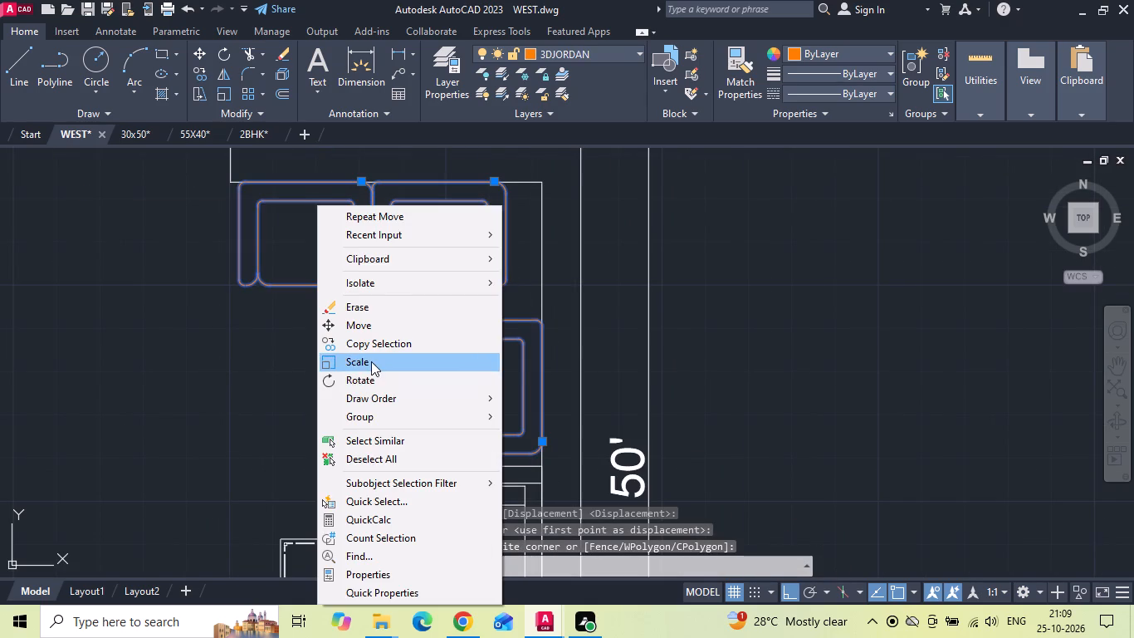
pyautogui.click(371, 361)
pyautogui.click(248, 177)
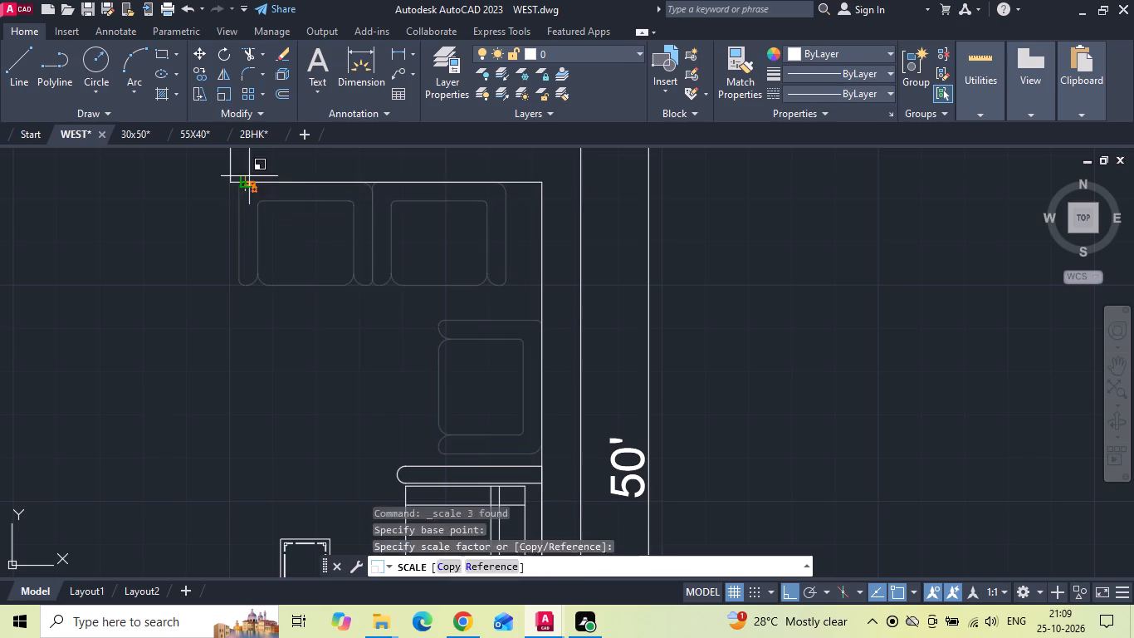
pyautogui.click(281, 355)
# Move the enlarged single seat back flush against the inner face of the right wall.
pyautogui.scroll(-2, 428, 302)
pyautogui.click(462, 317)
pyautogui.rightClick(451, 341)
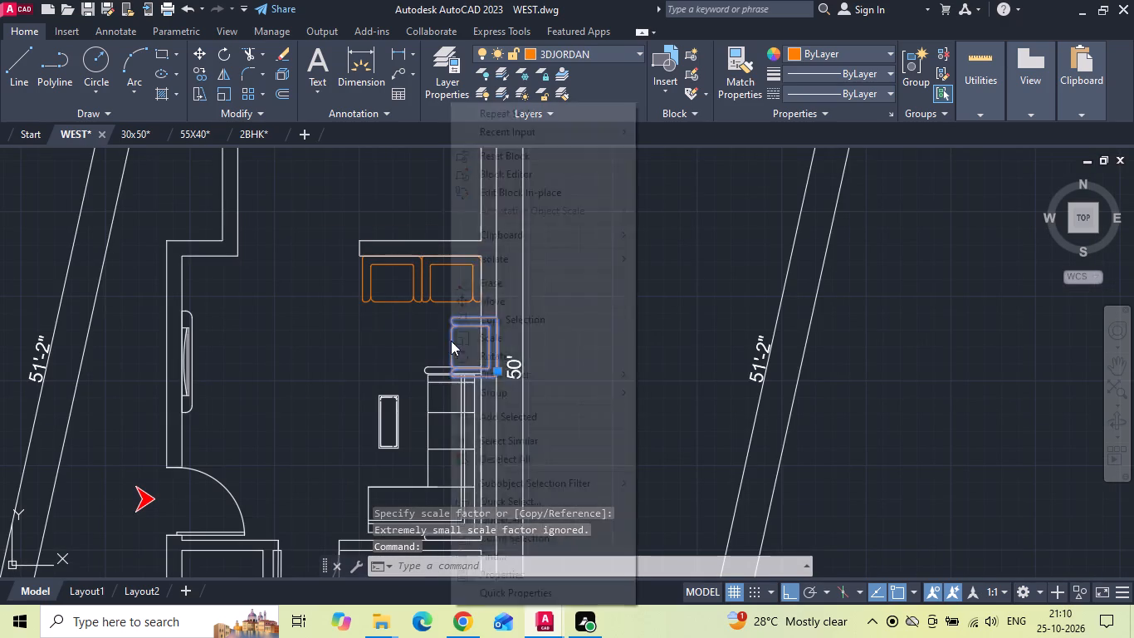
pyautogui.click(491, 304)
pyautogui.scroll(3, 475, 359)
pyautogui.scroll(2, 574, 422)
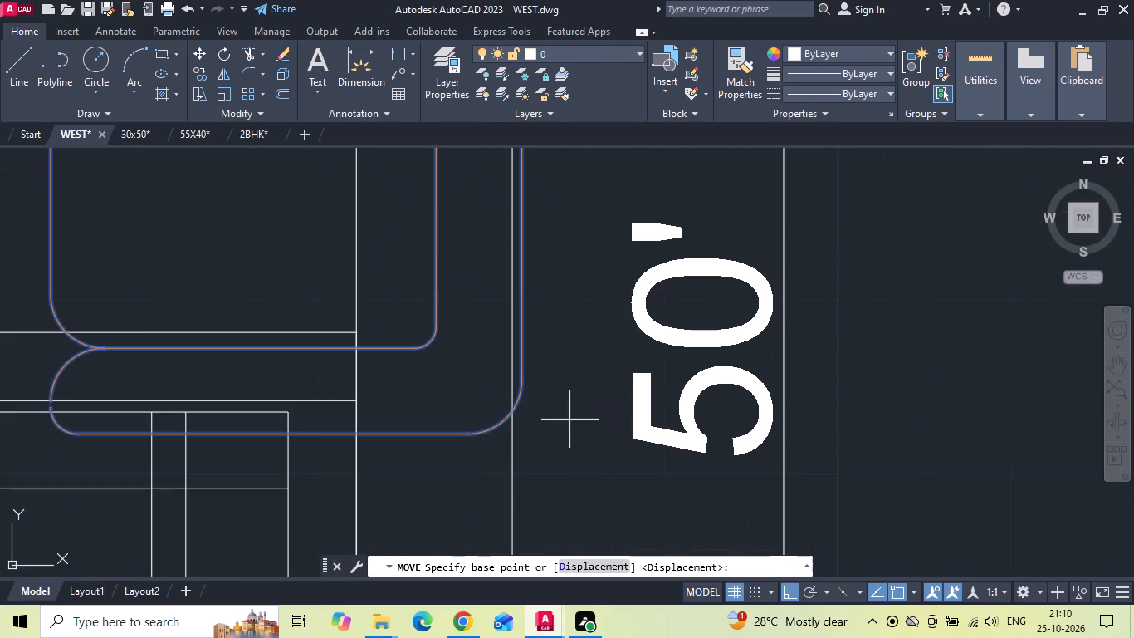
pyautogui.click(525, 382)
pyautogui.click(355, 331)
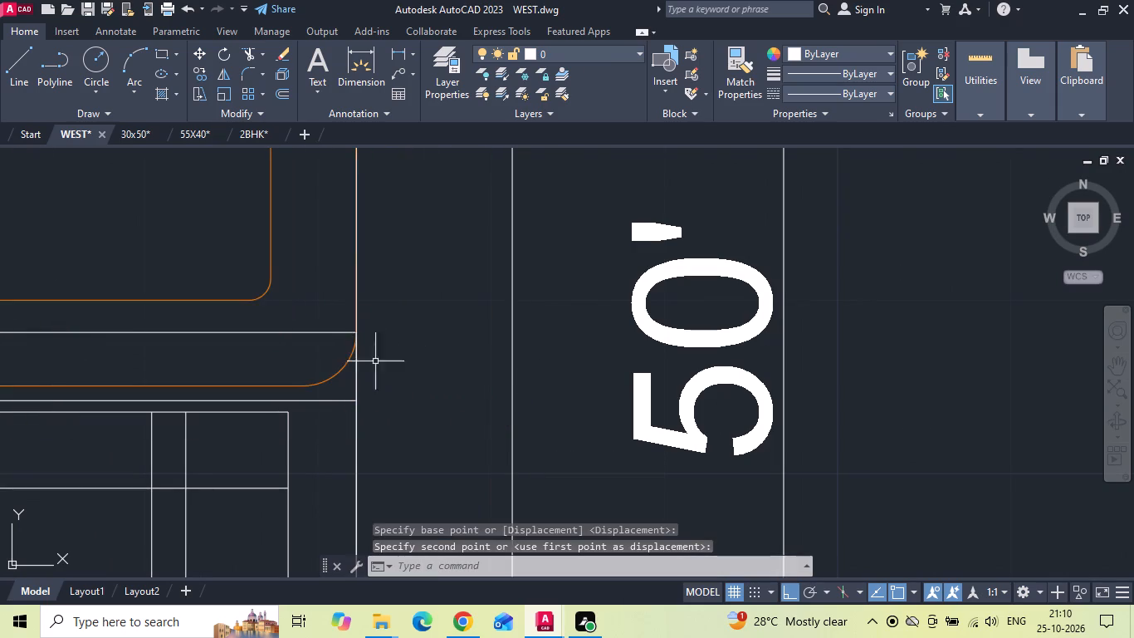
# Move the single seat straight up so its lower armrest meets the top edge of the L-shaped sofa's armrest.
pyautogui.scroll(-3, 482, 404)
pyautogui.click(413, 293)
pyautogui.click(393, 268)
pyautogui.rightClick(393, 268)
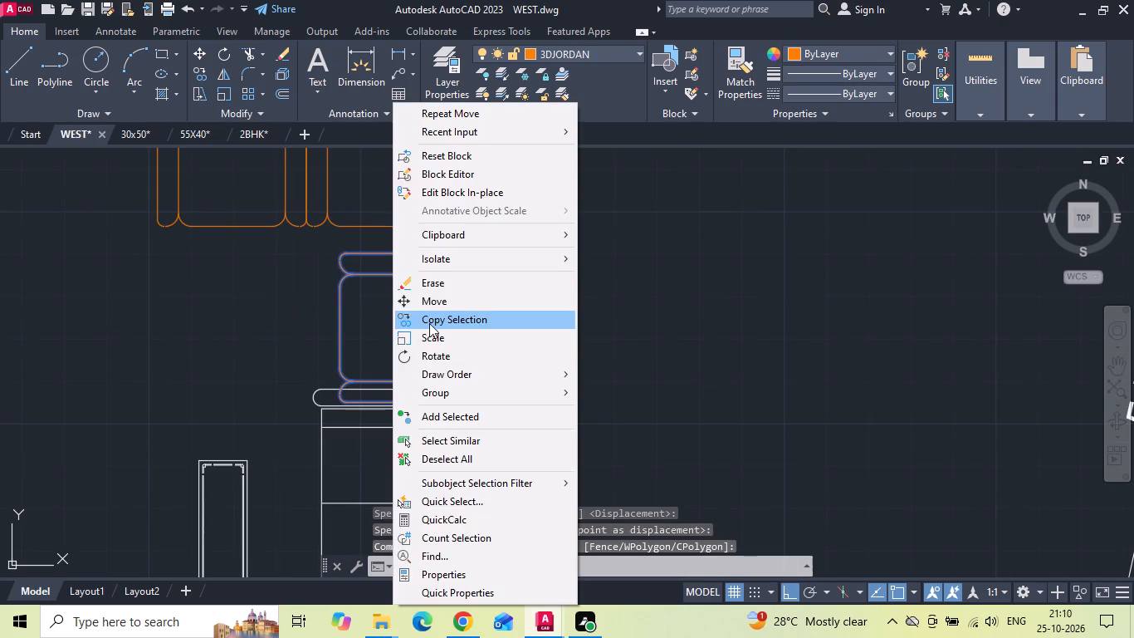
pyautogui.click(437, 307)
pyautogui.scroll(2, 503, 417)
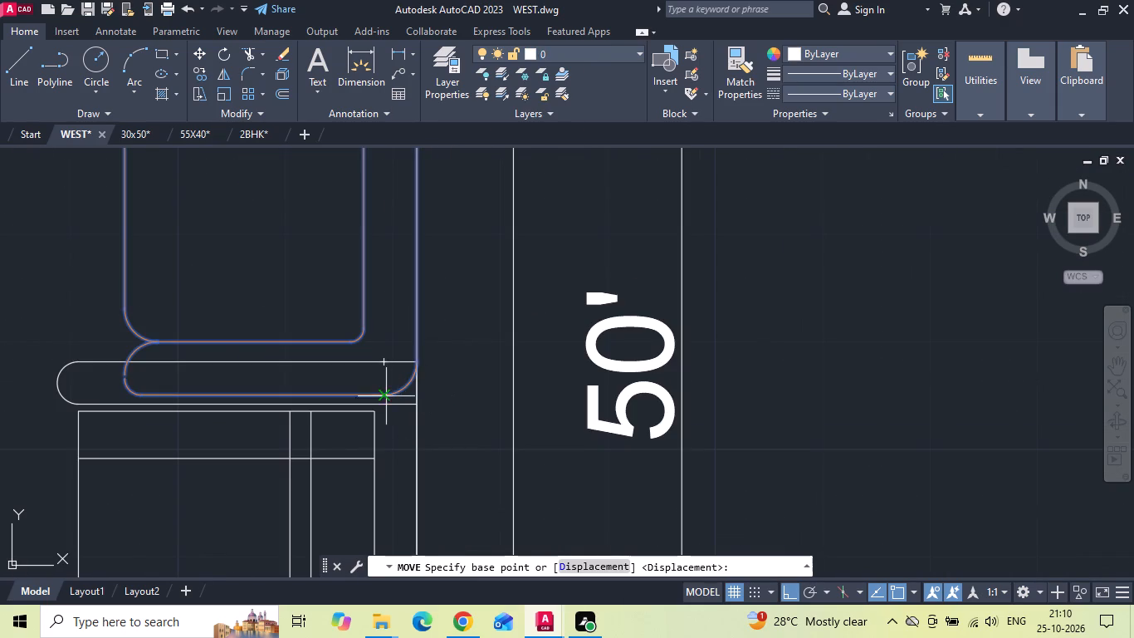
pyautogui.click(384, 395)
pyautogui.click(383, 360)
# Move the orange seat pair left so its top edge's left end, where the rounded corner begins, meets the wall's lower left corner.
pyautogui.scroll(-2, 574, 406)
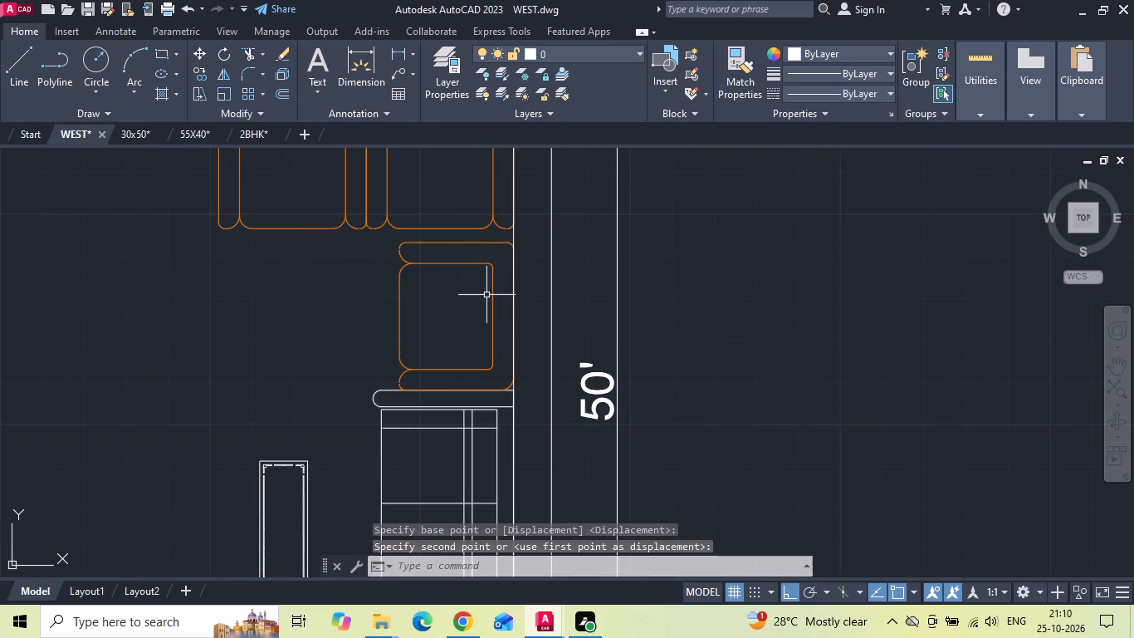
pyautogui.moveTo(476, 319); pyautogui.dragTo(475, 403, button='middle')
pyautogui.scroll(1, 383, 236)
pyautogui.moveTo(473, 264); pyautogui.dragTo(418, 270)
pyautogui.click(292, 273)
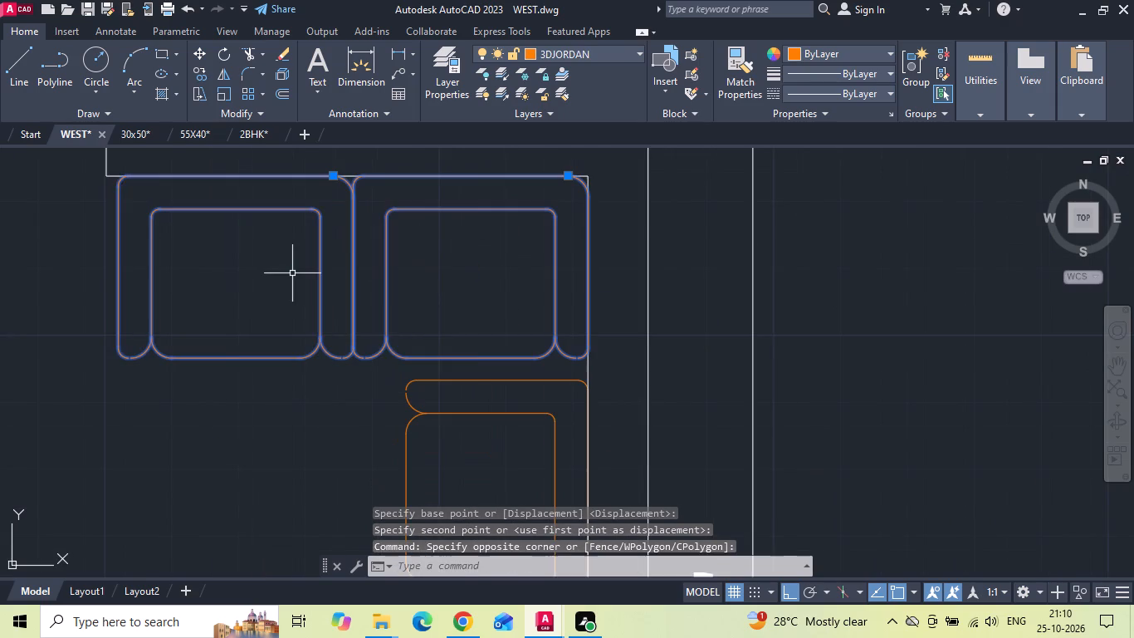
pyautogui.rightClick(291, 273)
pyautogui.click(328, 320)
pyautogui.moveTo(411, 280); pyautogui.dragTo(428, 378, button='middle')
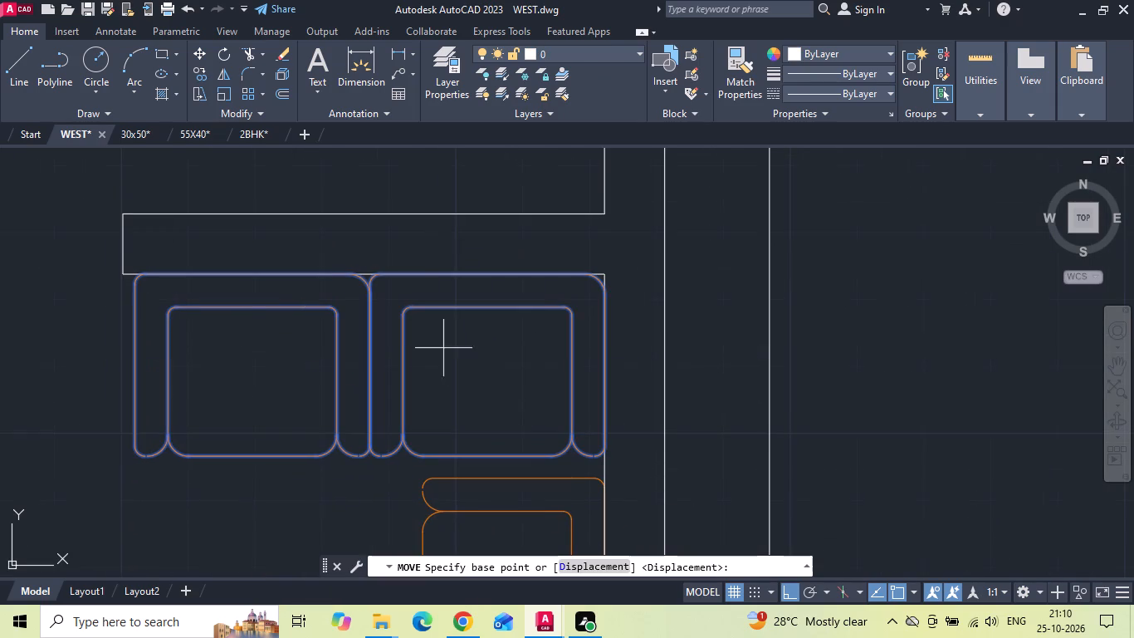
pyautogui.scroll(3, 111, 287)
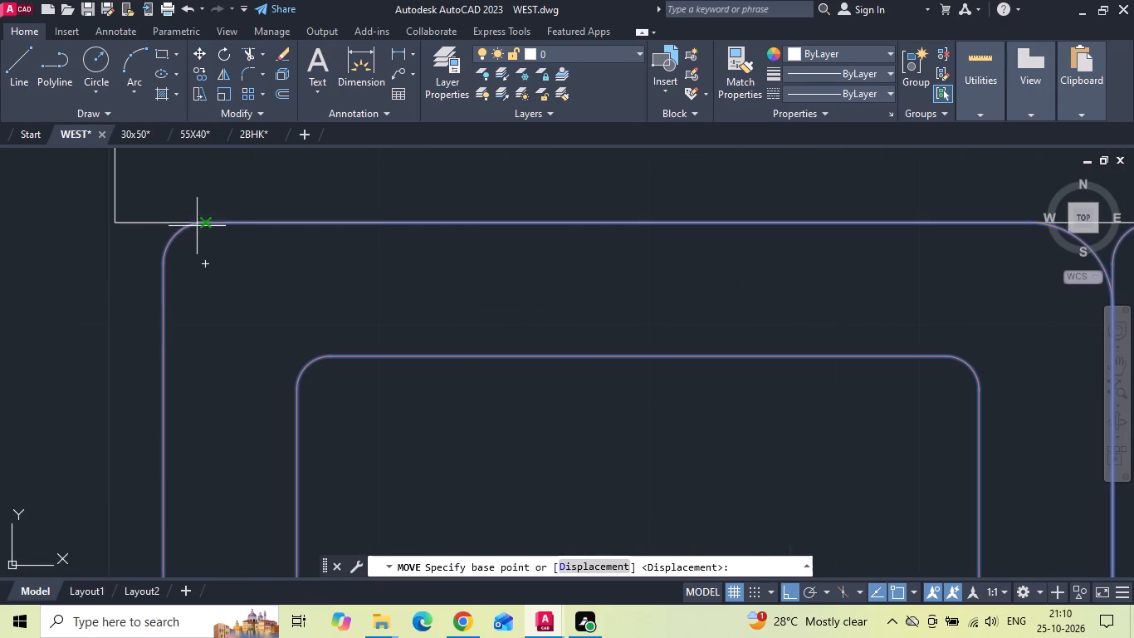
pyautogui.click(204, 221)
pyautogui.click(117, 221)
pyautogui.scroll(-2, 292, 315)
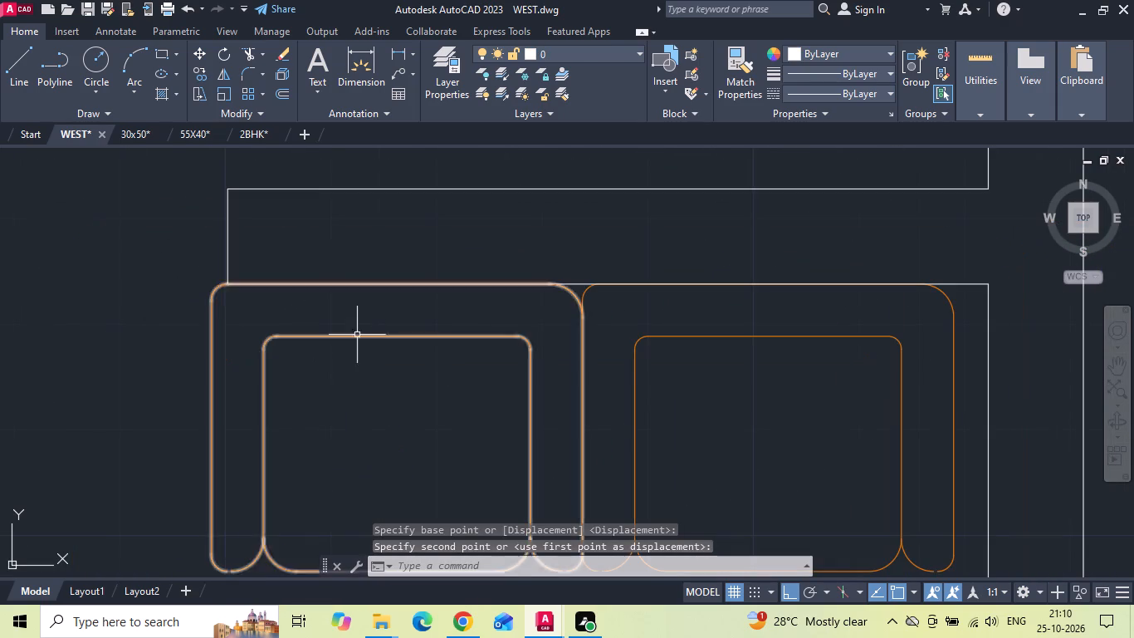
# Move the orange seat pair right so its outer left side lines up with the left end of the wall above.
pyautogui.scroll(-2, 563, 336)
pyautogui.moveTo(647, 385); pyautogui.dragTo(589, 395)
pyautogui.click(447, 399)
pyautogui.rightClick(445, 399)
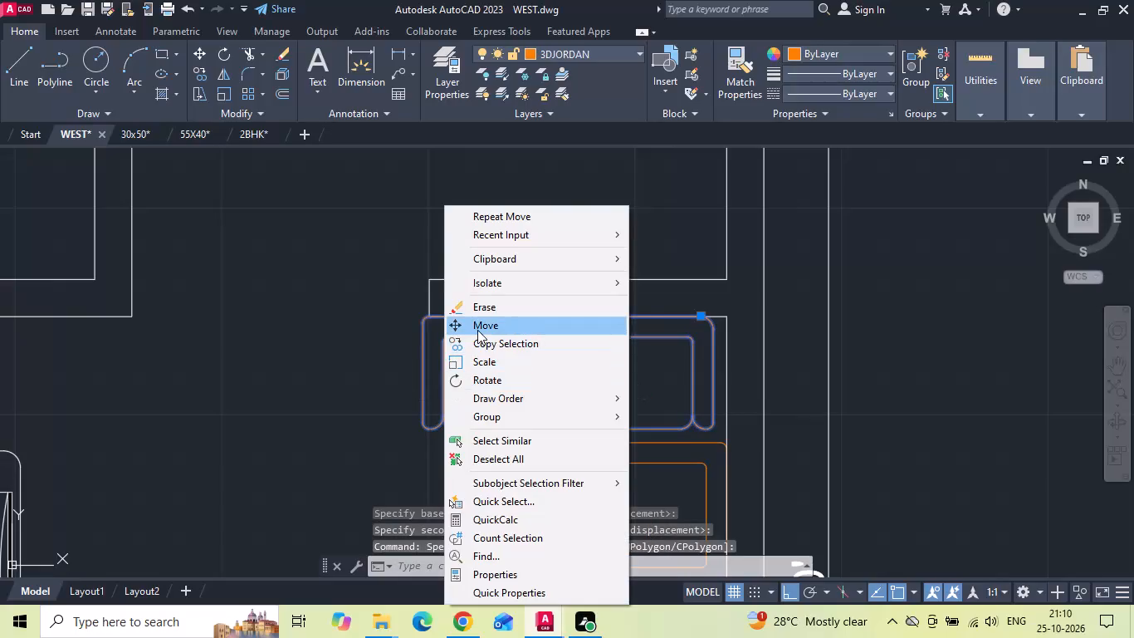
pyautogui.click(477, 330)
pyautogui.scroll(3, 398, 324)
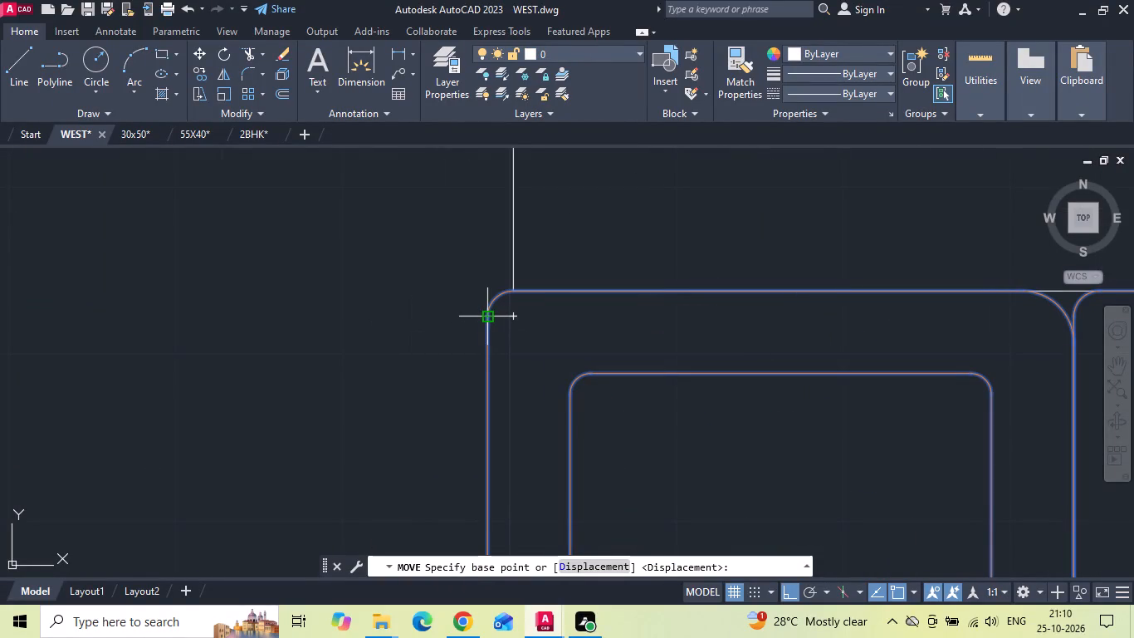
pyautogui.click(484, 320)
pyautogui.click(513, 317)
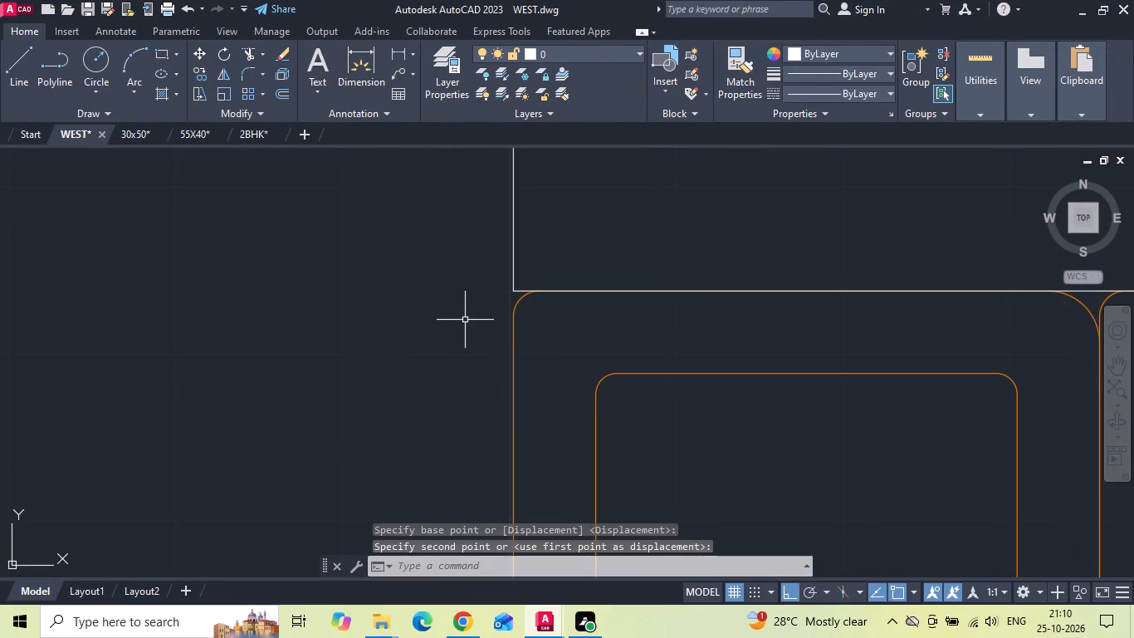
# Save the WEST drawing with the arranged living room seating.
pyautogui.hotkey('ctrl', 's')
pyautogui.hotkey('ctrl', 's')
pyautogui.hotkey('ctrl', 's')
pyautogui.hotkey('ctrl', 's')
pyautogui.hotkey('ctrl', 's')
pyautogui.keyDown('ctrl'); pyautogui.scroll(-3, 465, 321); pyautogui.keyUp('ctrl')
pyautogui.scroll(-5, 605, 354)
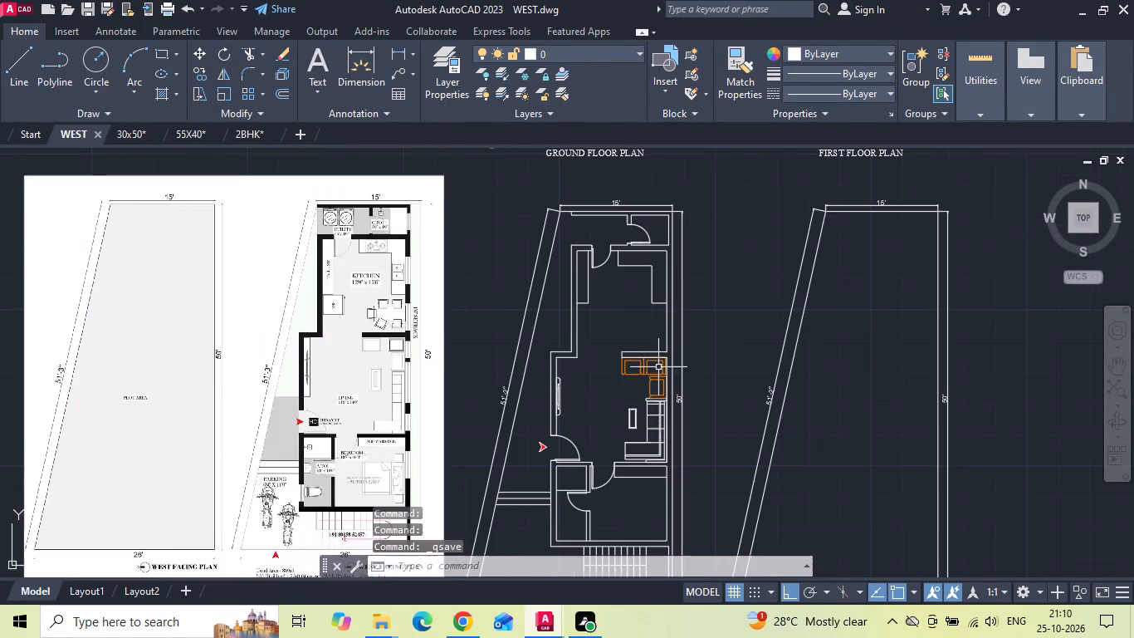
pyautogui.scroll(1, 649, 375)
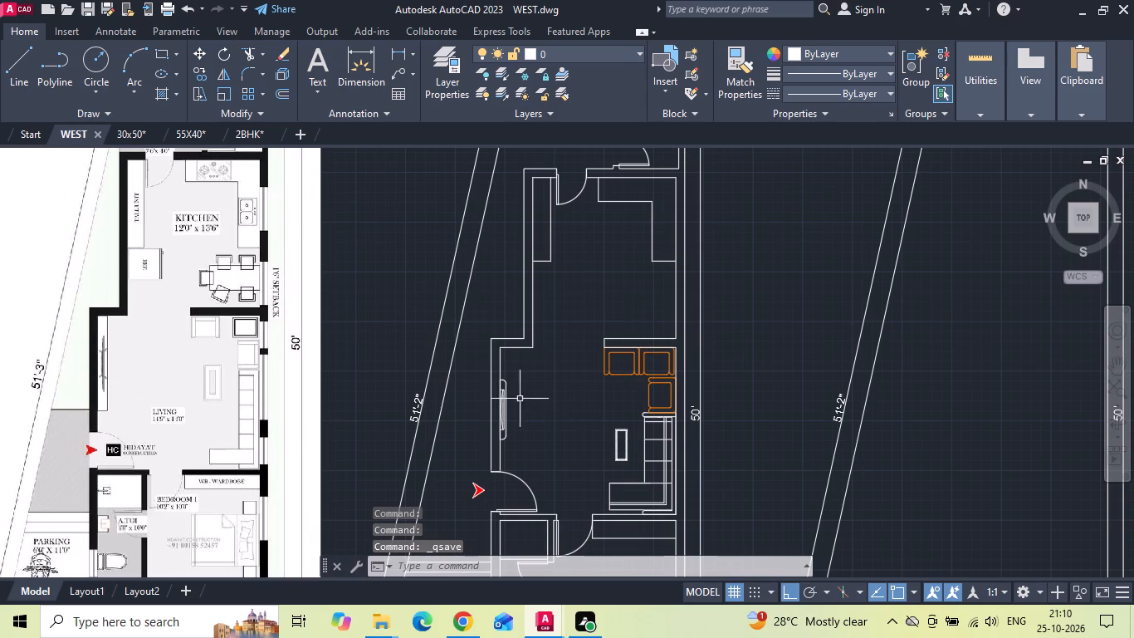
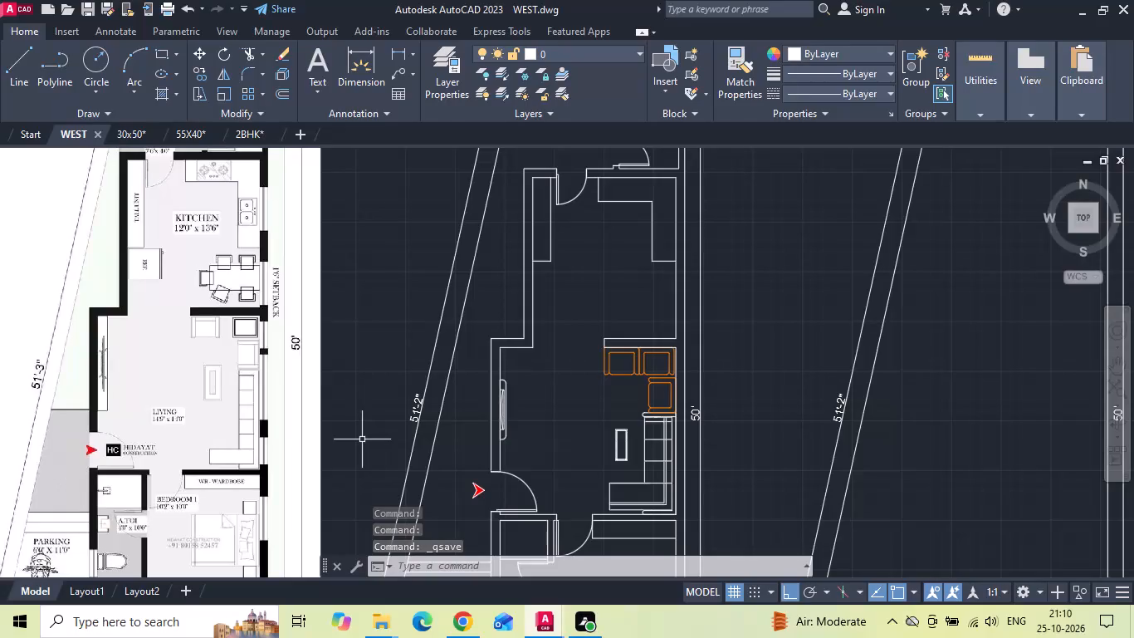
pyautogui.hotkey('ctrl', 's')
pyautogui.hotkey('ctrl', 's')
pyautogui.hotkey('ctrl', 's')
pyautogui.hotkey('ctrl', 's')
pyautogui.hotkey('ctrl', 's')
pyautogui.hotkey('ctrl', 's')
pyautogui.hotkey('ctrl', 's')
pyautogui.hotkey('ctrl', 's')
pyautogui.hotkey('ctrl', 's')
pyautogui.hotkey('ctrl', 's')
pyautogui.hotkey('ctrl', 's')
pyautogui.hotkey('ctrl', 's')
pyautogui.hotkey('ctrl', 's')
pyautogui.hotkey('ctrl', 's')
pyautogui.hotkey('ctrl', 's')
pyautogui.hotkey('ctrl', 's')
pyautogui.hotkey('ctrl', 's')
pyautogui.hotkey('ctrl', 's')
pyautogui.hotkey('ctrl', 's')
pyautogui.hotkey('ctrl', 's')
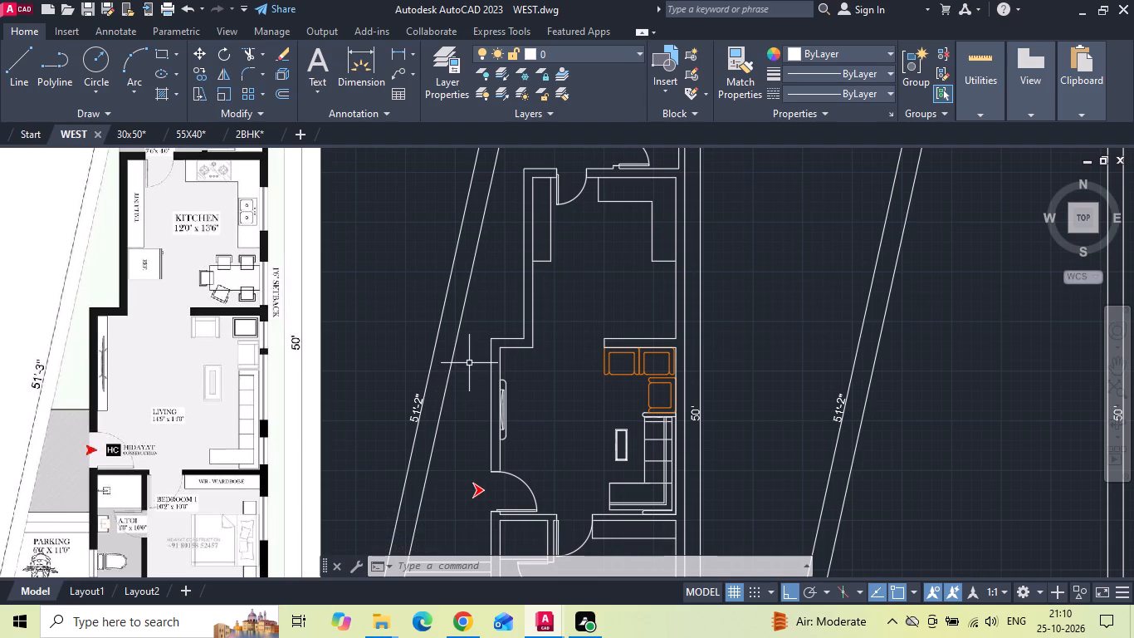
# Copy the bed with its side tables and the BEDROOM label from the upper ground floor plan straight down to the WEST plan's bedroom.
pyautogui.moveTo(484, 277); pyautogui.dragTo(501, 371, button='middle')
pyautogui.scroll(-2, 500, 369)
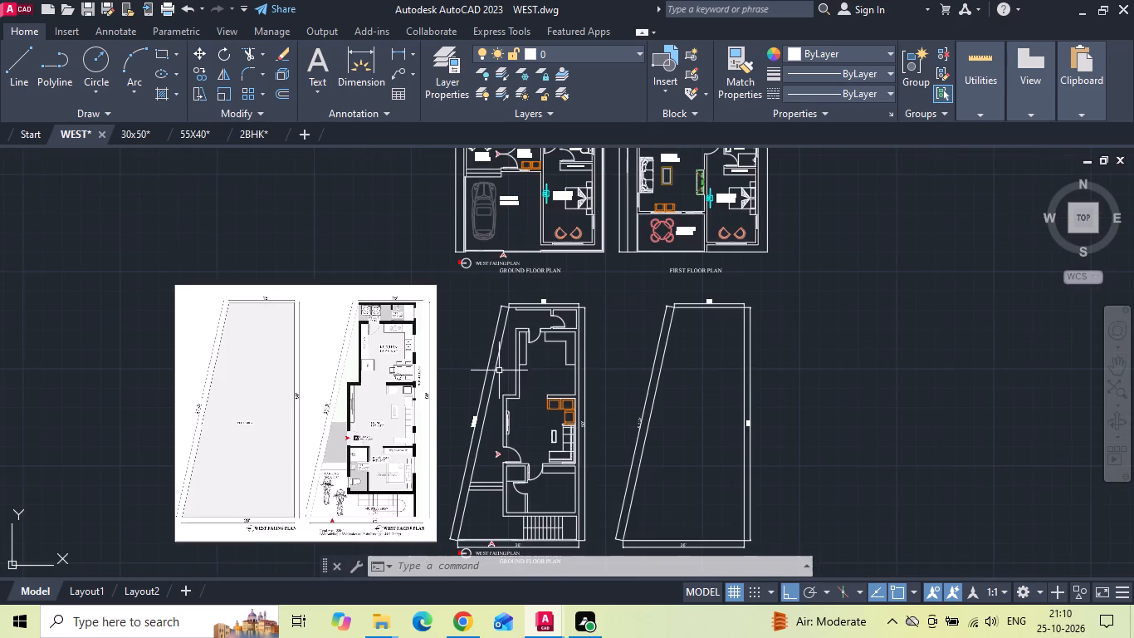
pyautogui.moveTo(558, 226); pyautogui.dragTo(571, 365, button='middle')
pyautogui.scroll(3, 584, 313)
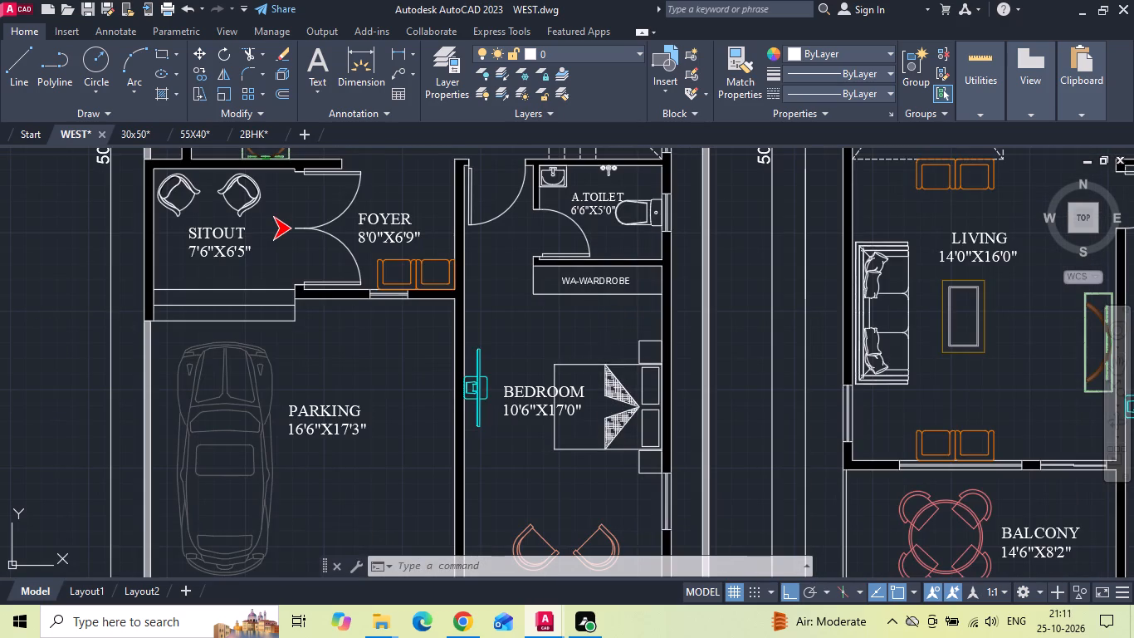
pyautogui.click(599, 361)
pyautogui.click(481, 373)
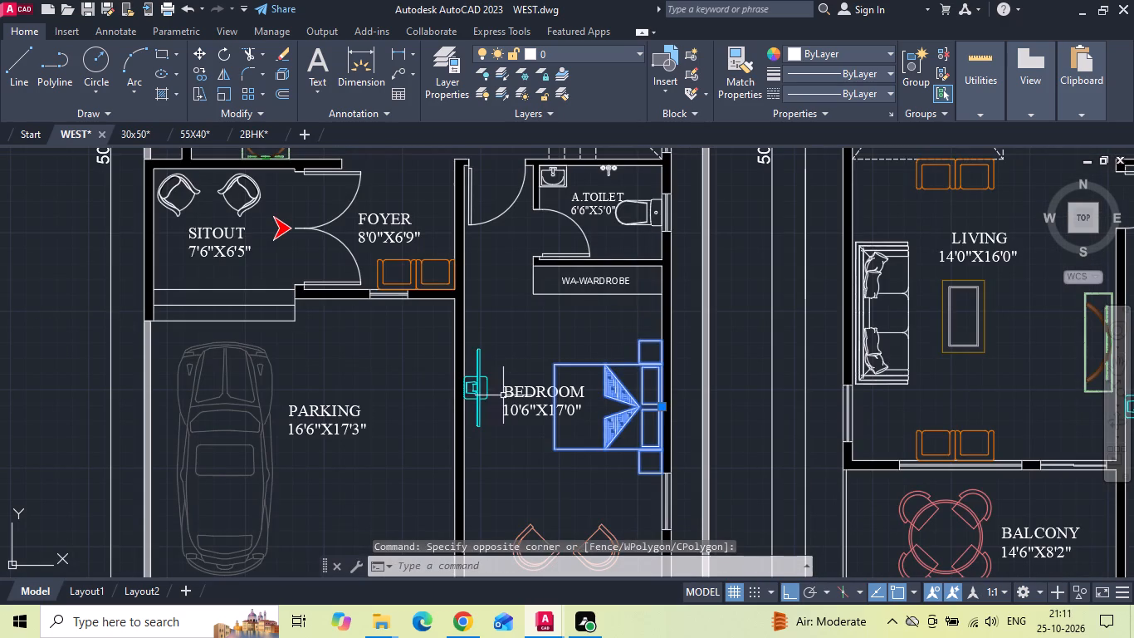
pyautogui.click(503, 395)
pyautogui.rightClick(504, 396)
pyautogui.click(551, 345)
pyautogui.scroll(-2, 553, 334)
pyautogui.moveTo(555, 343); pyautogui.dragTo(556, 356)
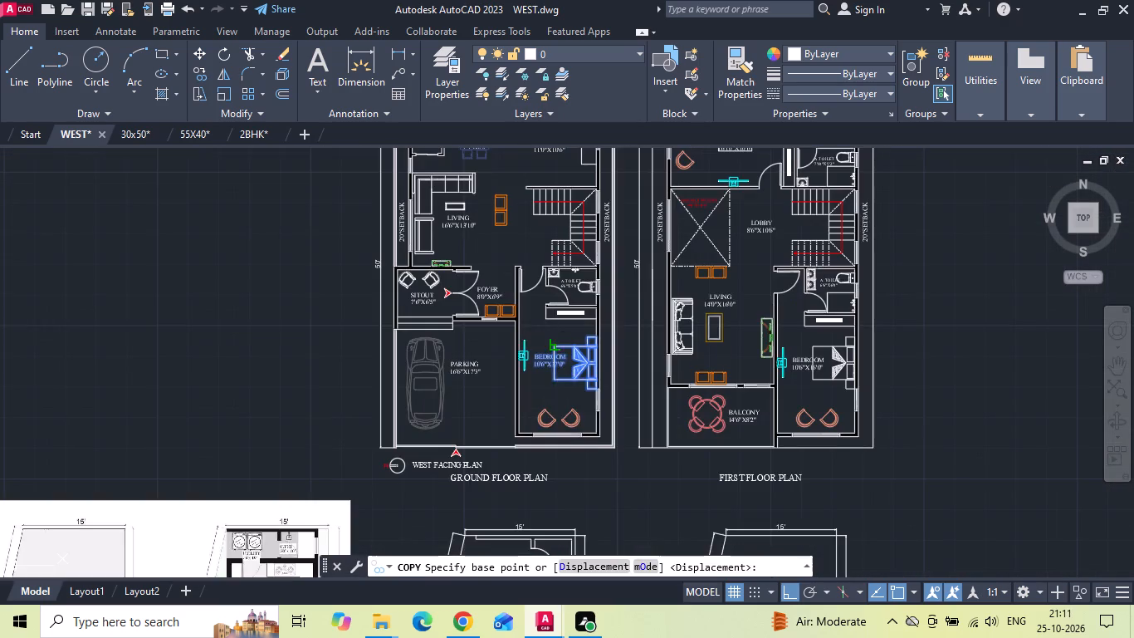
pyautogui.moveTo(556, 356); pyautogui.dragTo(553, 390)
pyautogui.moveTo(549, 410); pyautogui.dragTo(561, 235, button='middle')
pyautogui.scroll(-2, 565, 216)
pyautogui.scroll(4, 565, 369)
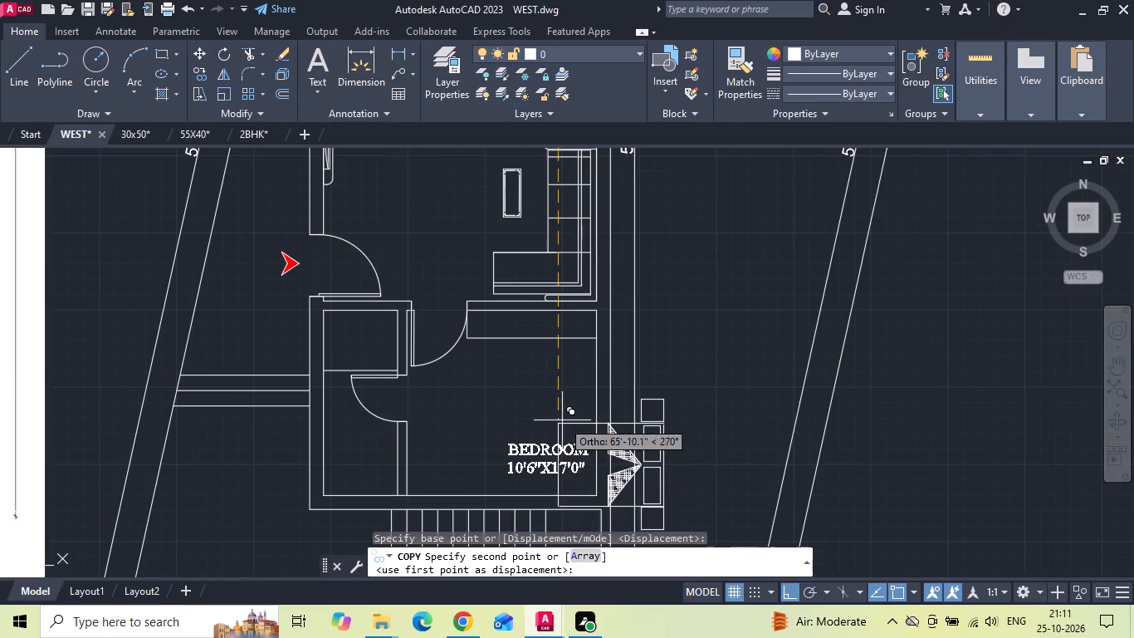
pyautogui.click(511, 385)
pyautogui.press('Escape')
# Move the copied BEDROOM label horizontally left, clear of the bed.
pyautogui.moveTo(576, 418); pyautogui.dragTo(556, 428)
pyautogui.rightClick(507, 385)
pyautogui.rightClick(523, 381)
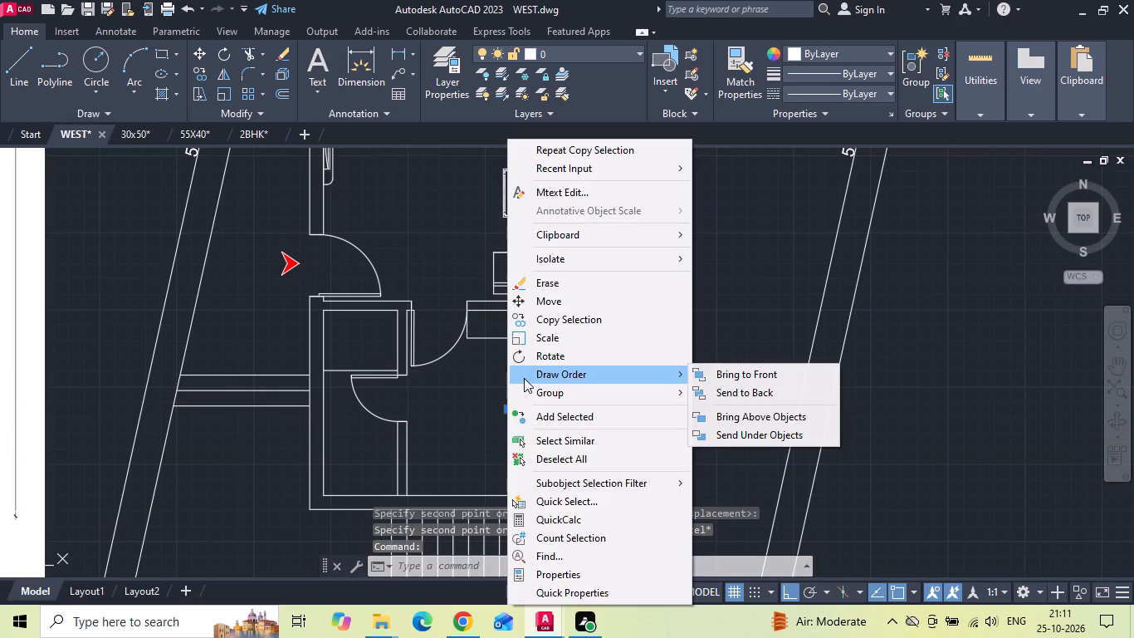
pyautogui.click(564, 297)
pyautogui.scroll(2, 584, 438)
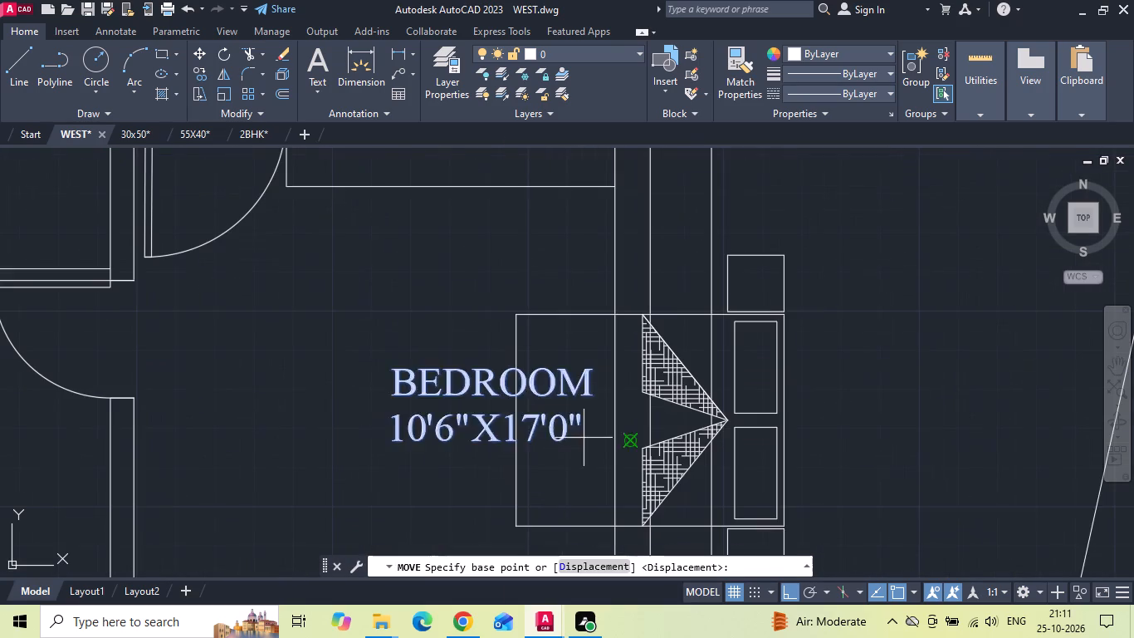
pyautogui.moveTo(579, 435); pyautogui.dragTo(544, 435)
pyautogui.click(440, 386)
# Move the bed set left so its lower side table's outer corner meets the bedroom's lower right inside corner.
pyautogui.moveTo(516, 302); pyautogui.dragTo(491, 366)
pyautogui.click(480, 385)
pyautogui.moveTo(539, 288); pyautogui.dragTo(521, 307)
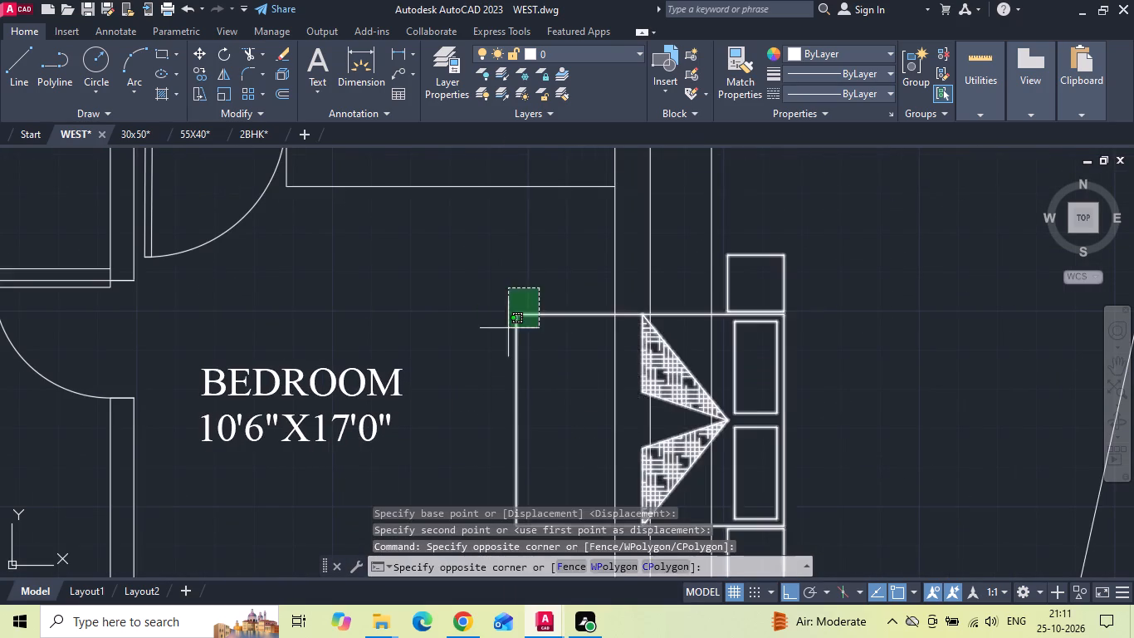
pyautogui.click(508, 328)
pyautogui.rightClick(508, 328)
pyautogui.click(568, 296)
pyautogui.moveTo(568, 296); pyautogui.dragTo(565, 205, button='middle')
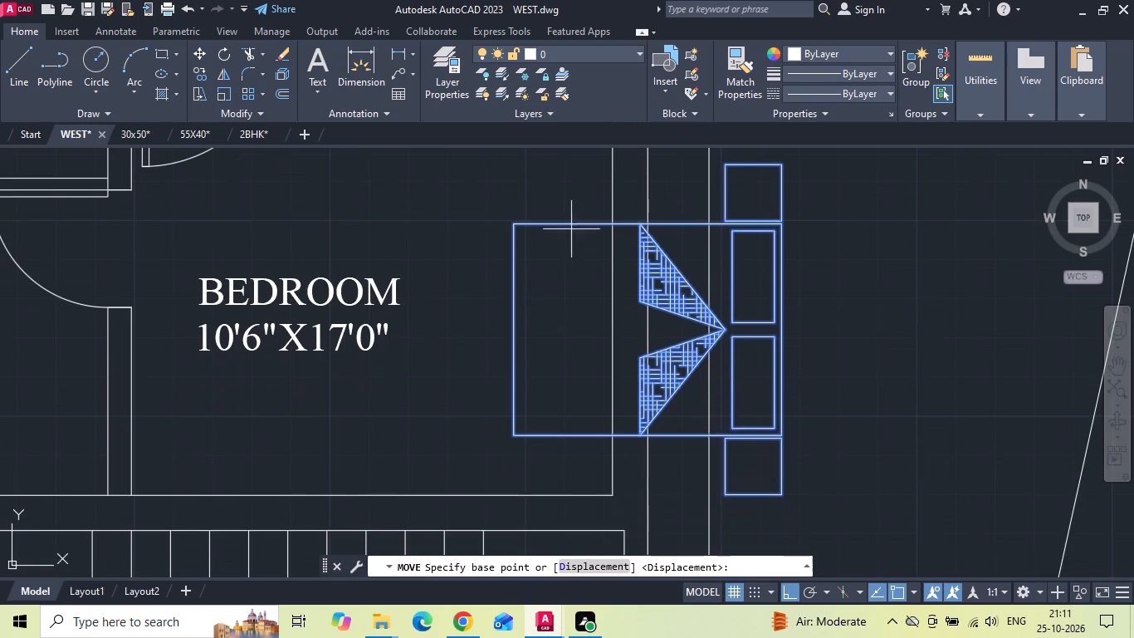
pyautogui.click(784, 496)
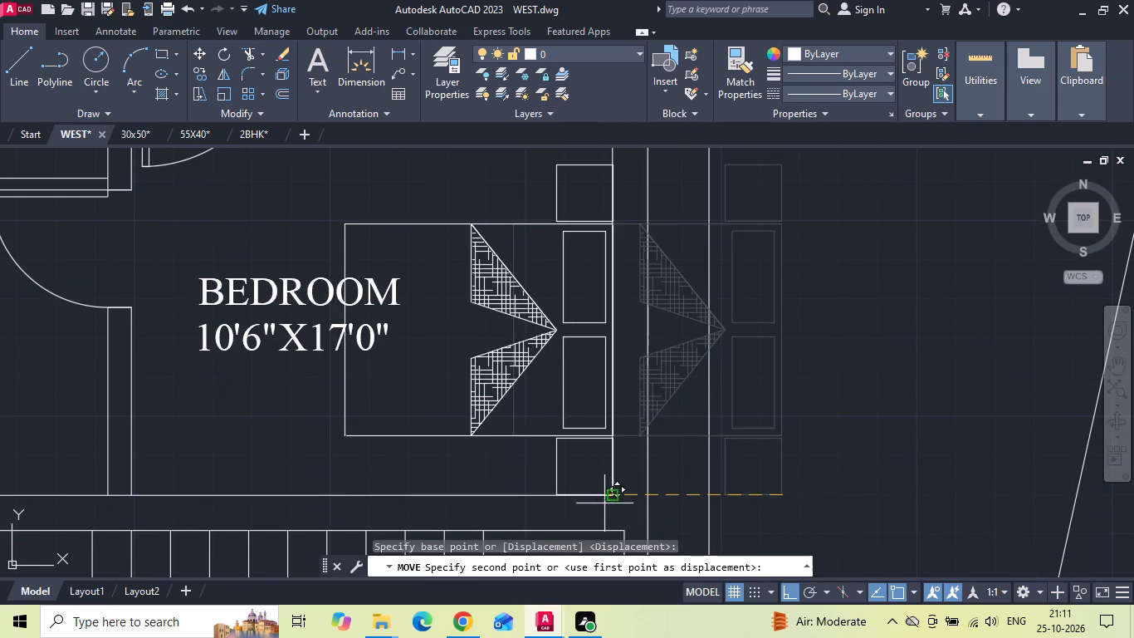
pyautogui.click(611, 493)
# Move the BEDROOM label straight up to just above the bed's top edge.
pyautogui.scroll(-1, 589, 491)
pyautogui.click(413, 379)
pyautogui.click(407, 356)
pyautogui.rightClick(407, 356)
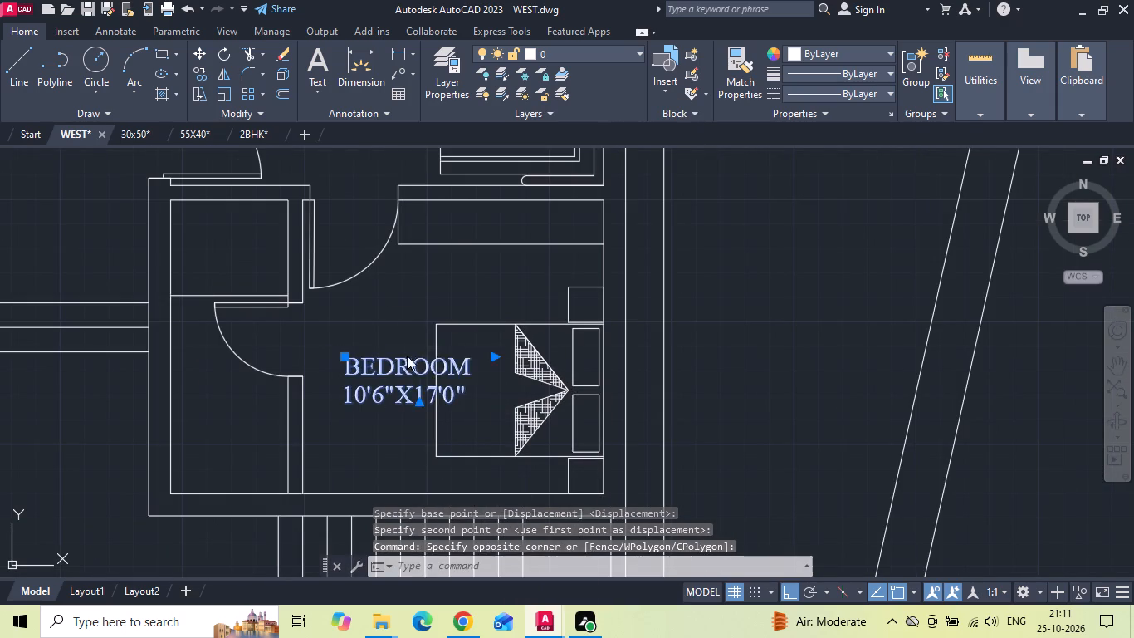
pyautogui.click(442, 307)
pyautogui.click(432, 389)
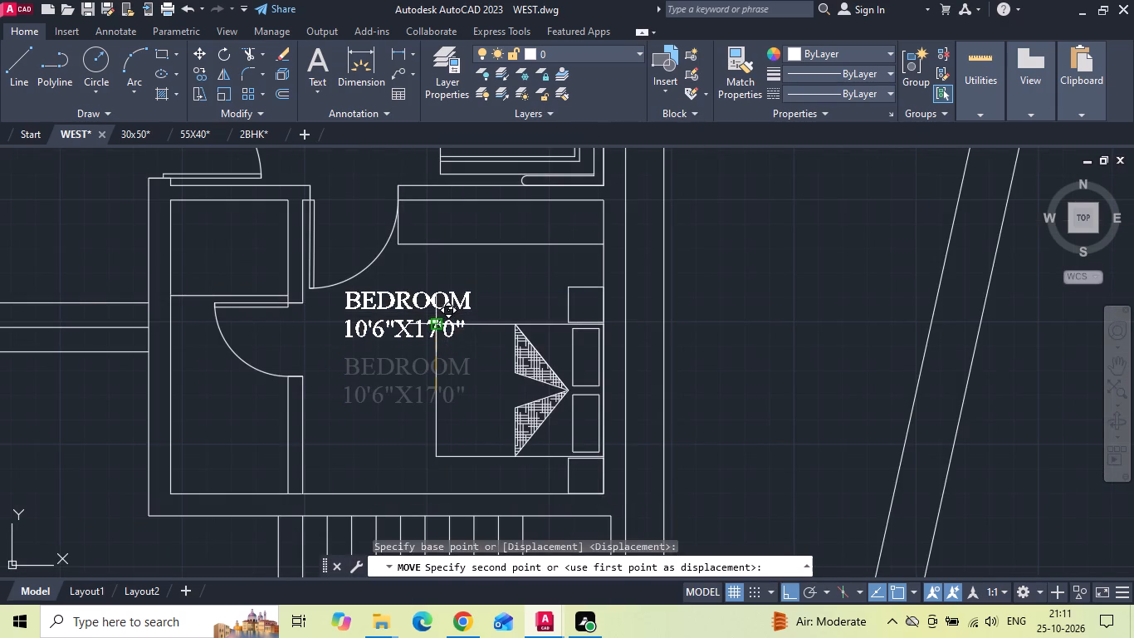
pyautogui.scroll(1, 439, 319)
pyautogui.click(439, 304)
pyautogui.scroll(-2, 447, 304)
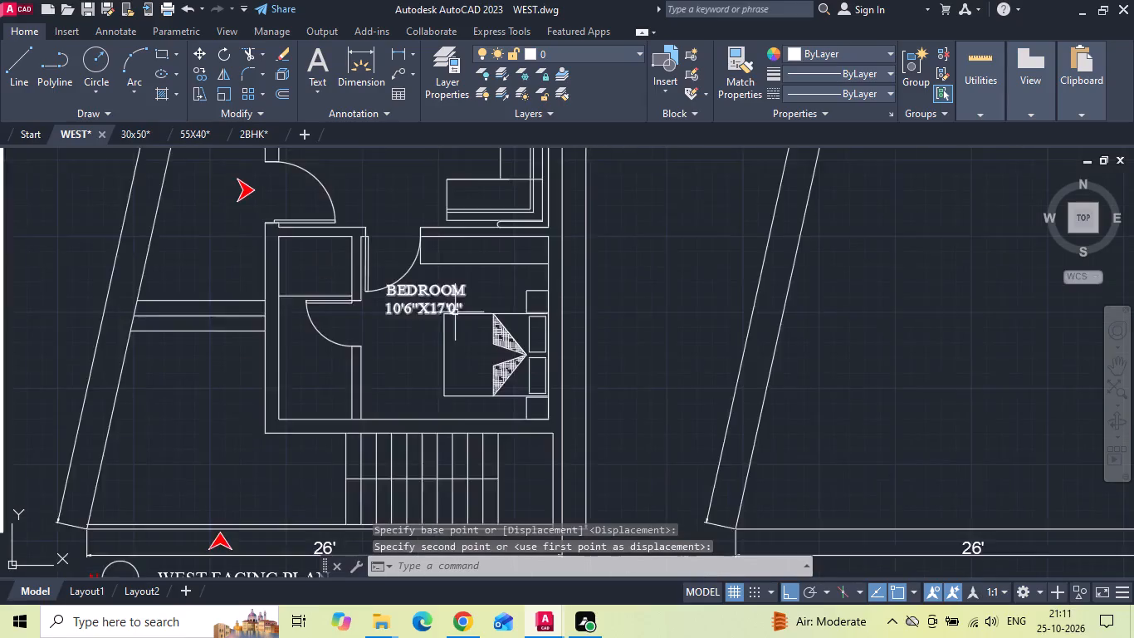
# Dimension the bedroom's clear inside width and its depth between the upper and lower walls.
pyautogui.scroll(-2, 428, 332)
pyautogui.click(395, 51)
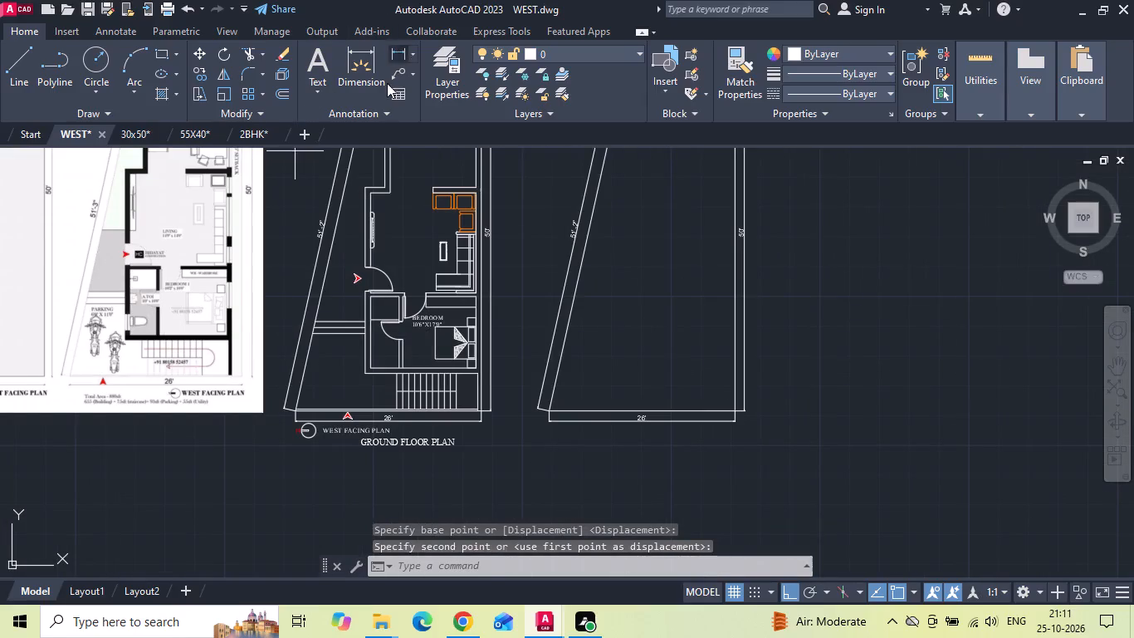
pyautogui.scroll(1, 411, 389)
pyautogui.scroll(2, 408, 307)
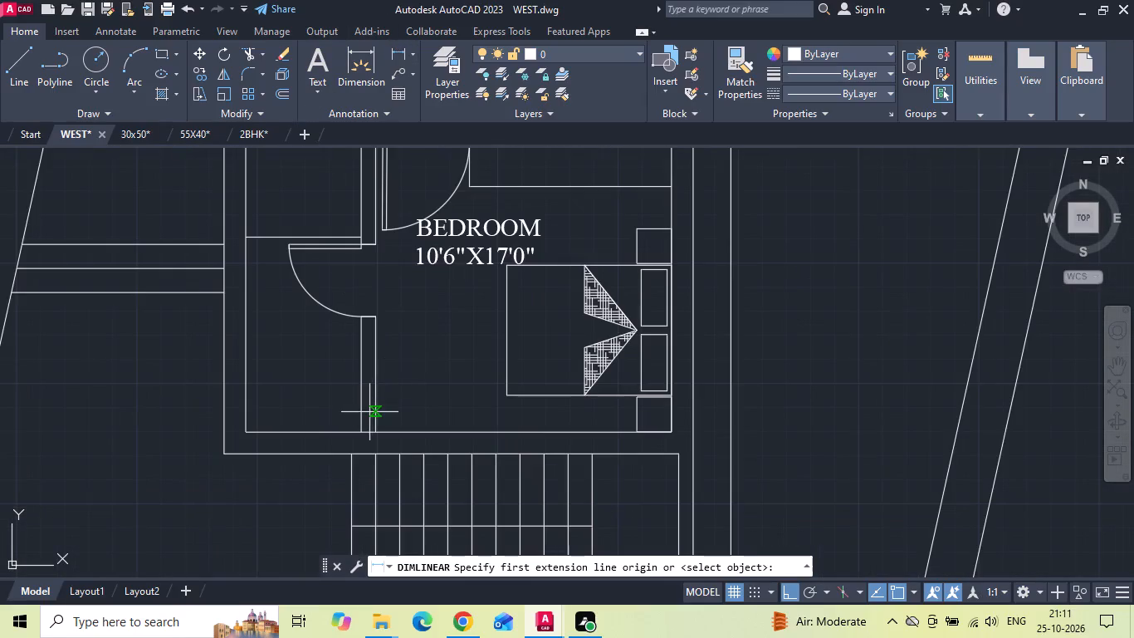
pyautogui.click(376, 418)
pyautogui.click(671, 420)
pyautogui.click(645, 387)
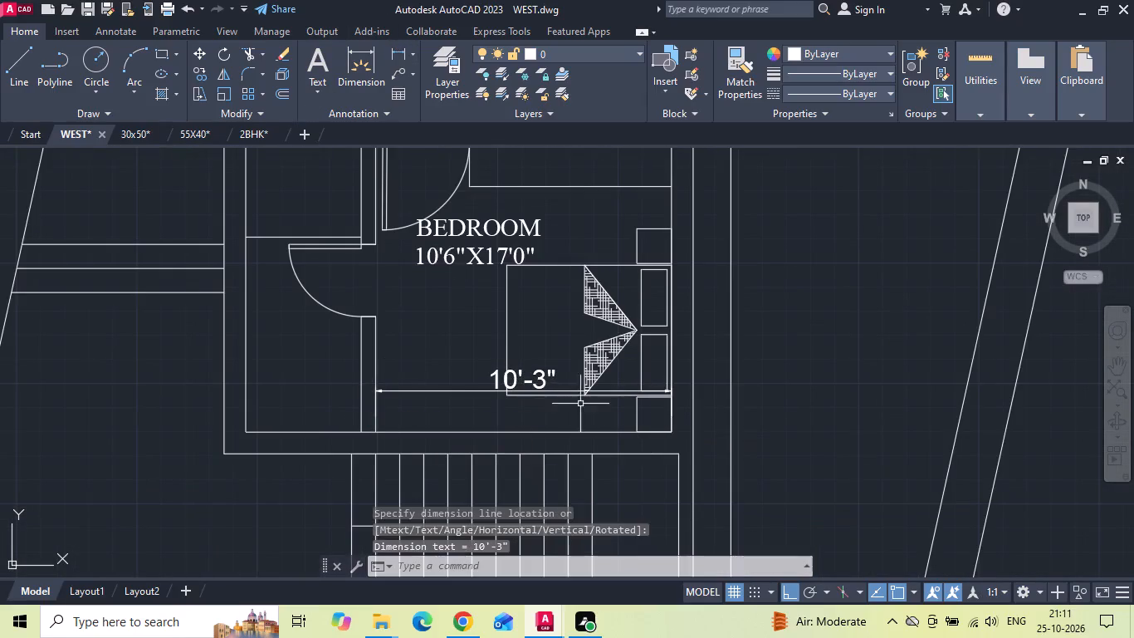
pyautogui.press('space')
pyautogui.click(461, 426)
pyautogui.scroll(1, 446, 356)
pyautogui.moveTo(444, 350); pyautogui.dragTo(440, 394, button='middle')
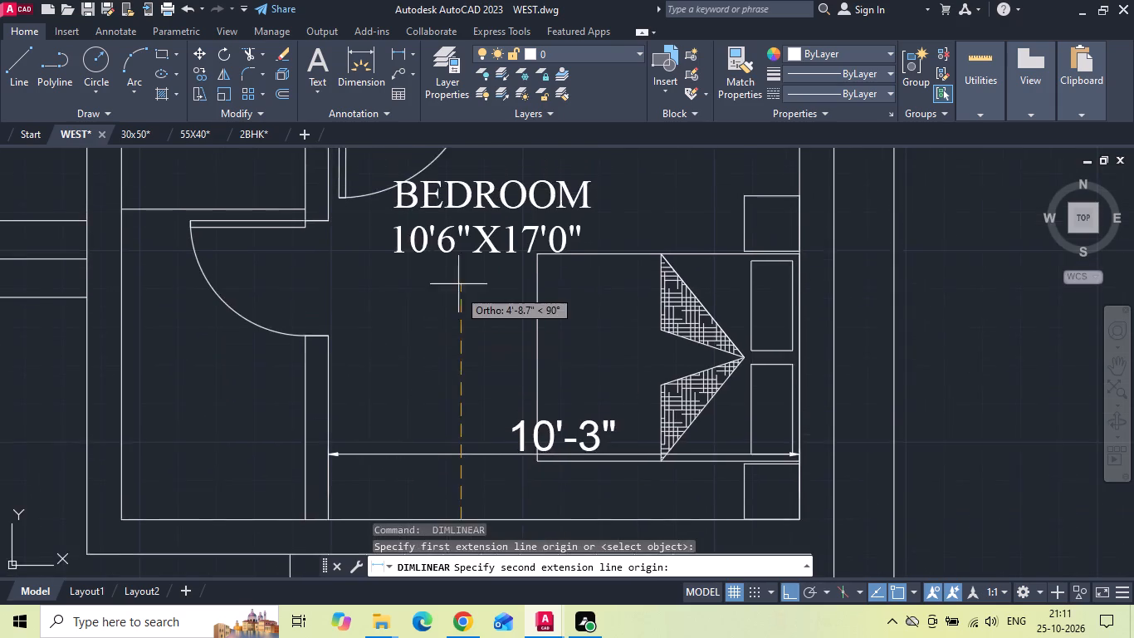
pyautogui.scroll(-2, 460, 277)
pyautogui.click(480, 194)
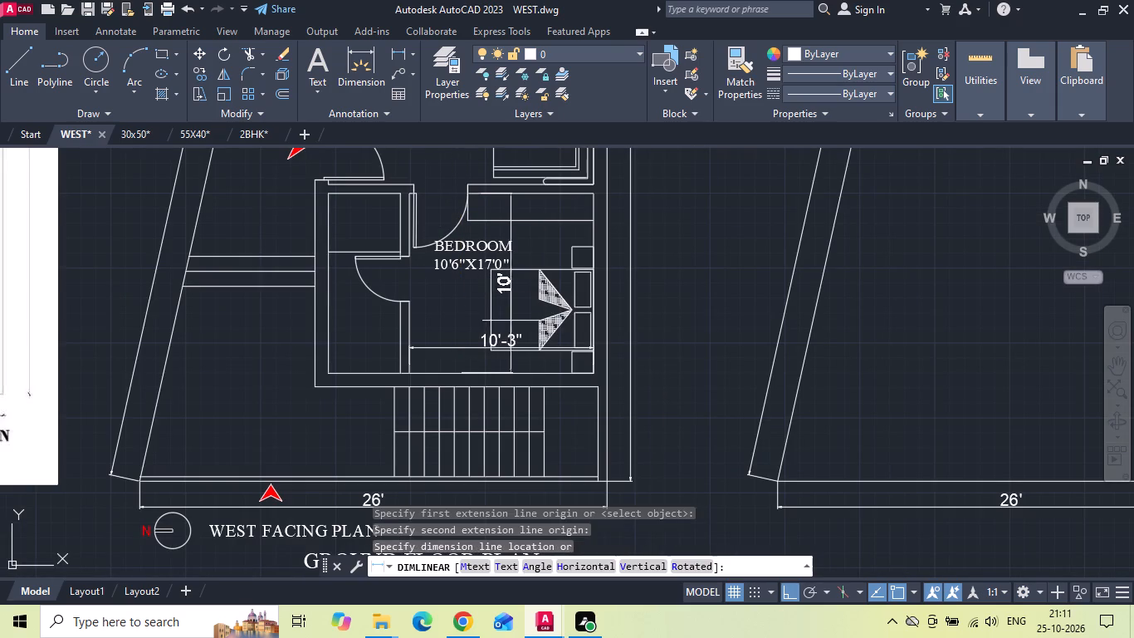
pyautogui.click(534, 305)
# Trim the wall line crossing the lower end of the partition between the toilet and bedroom.
pyautogui.scroll(1, 405, 337)
pyautogui.write('TR')
pyautogui.press('space')
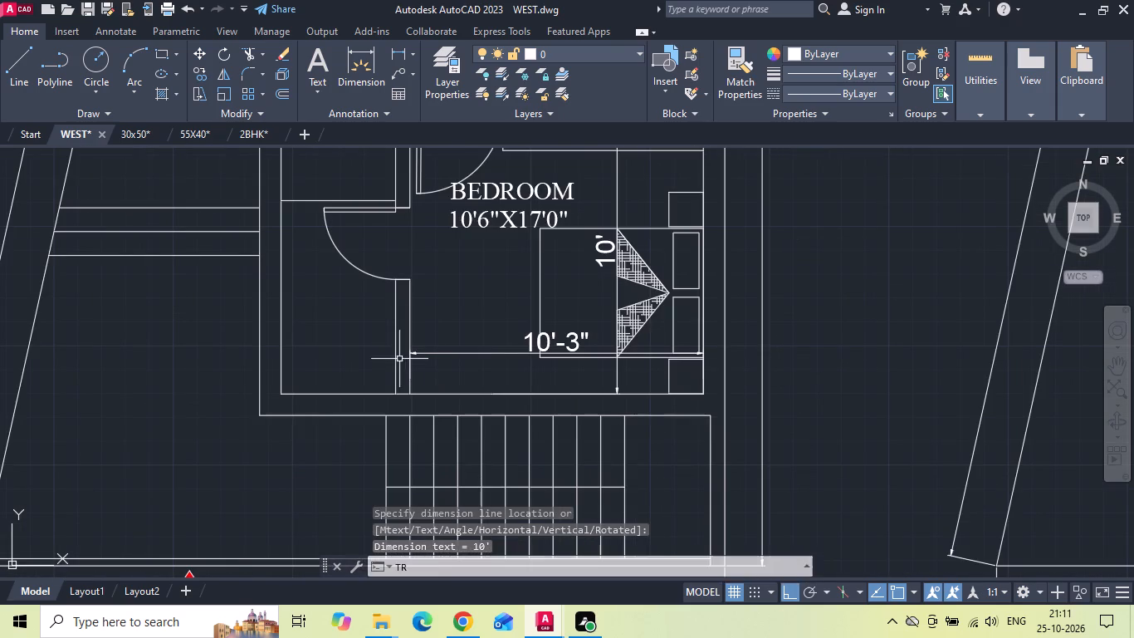
pyautogui.press('space')
pyautogui.click(404, 395)
pyautogui.moveTo(466, 284); pyautogui.dragTo(466, 374, button='middle')
pyautogui.press('Escape')
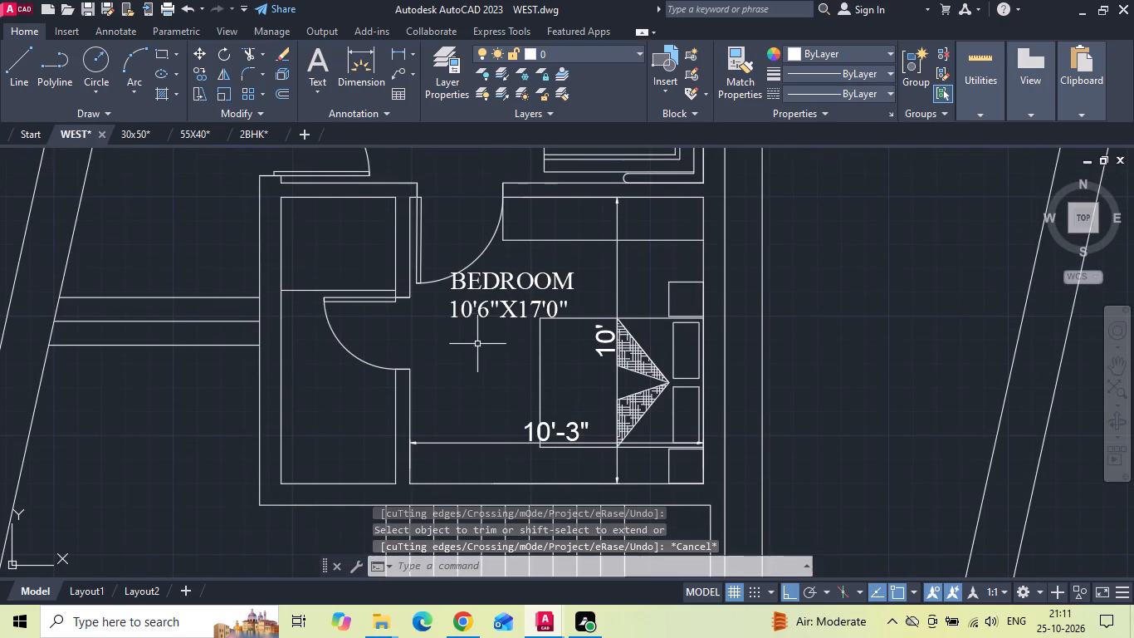
# Change the size in the BEDROOM label to 10'3"X10'0".
pyautogui.doubleClick(488, 314)
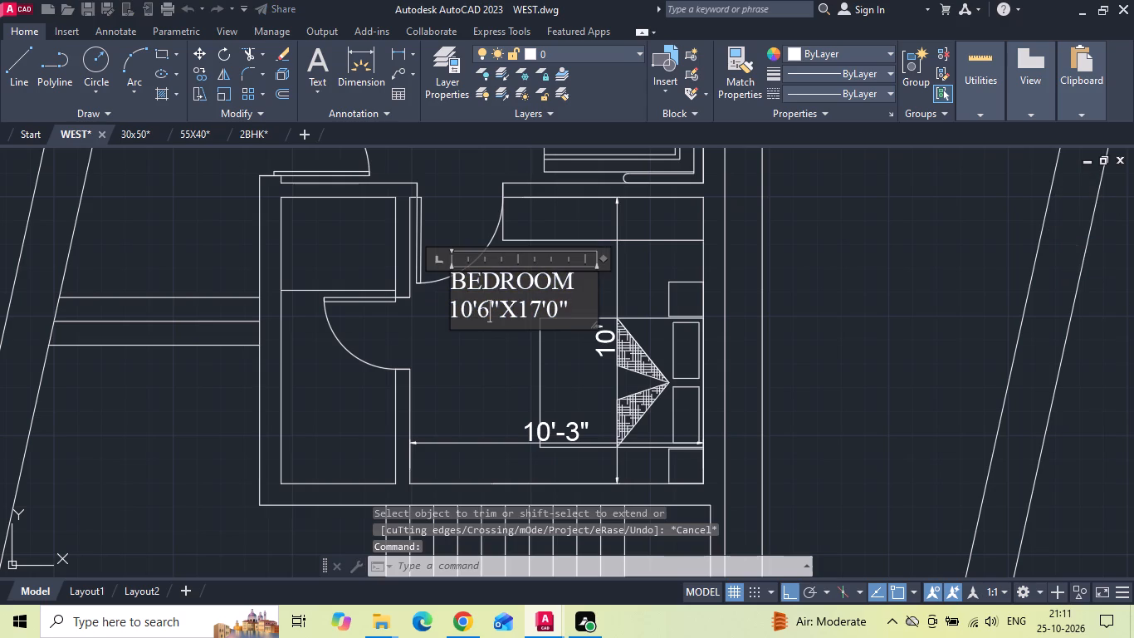
pyautogui.press('BackSpace')
pyautogui.press('3')
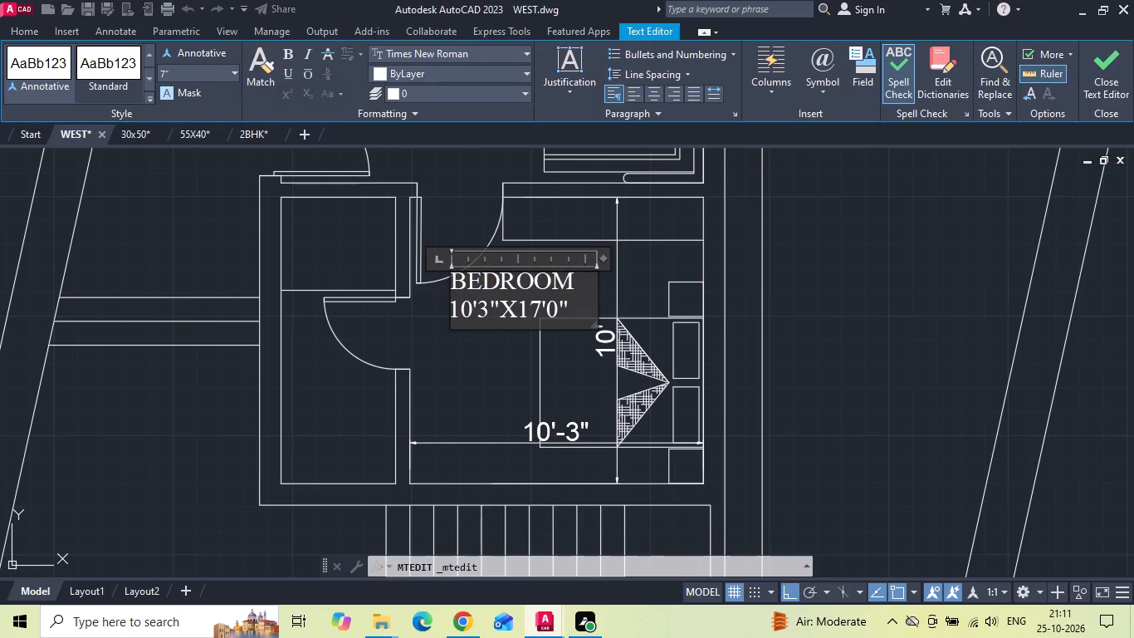
pyautogui.click(536, 314)
pyautogui.press('BackSpace')
pyautogui.press('0')
pyautogui.click(506, 399)
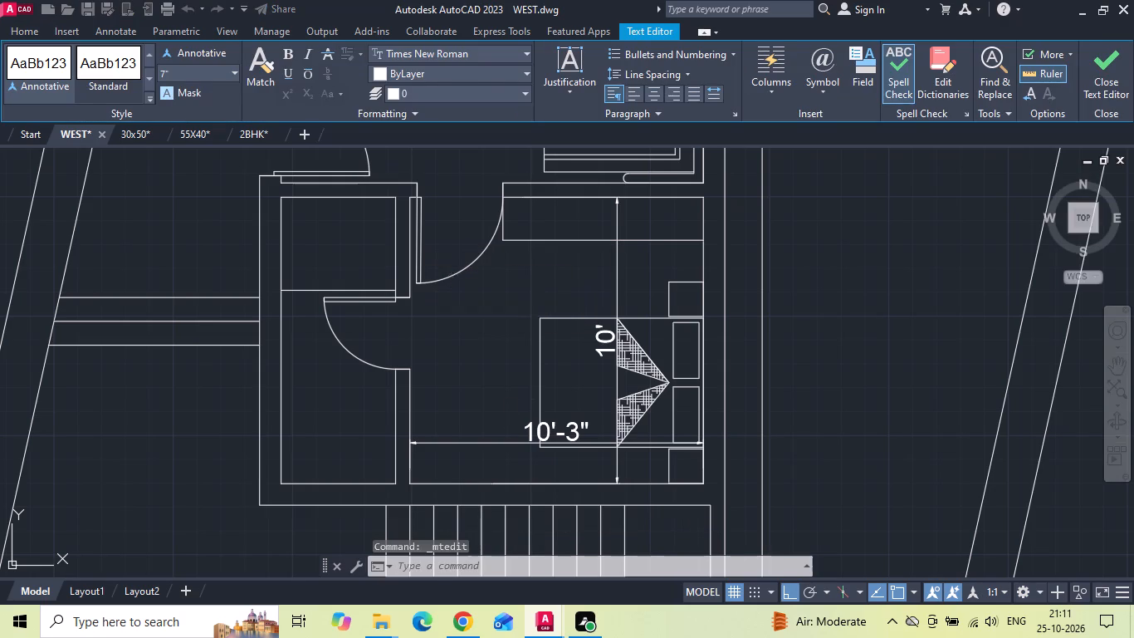
# Delete the horizontal and vertical dimensions inside the bedroom.
pyautogui.moveTo(506, 446); pyautogui.dragTo(503, 457)
pyautogui.click(476, 449)
pyautogui.moveTo(479, 420); pyautogui.dragTo(463, 468)
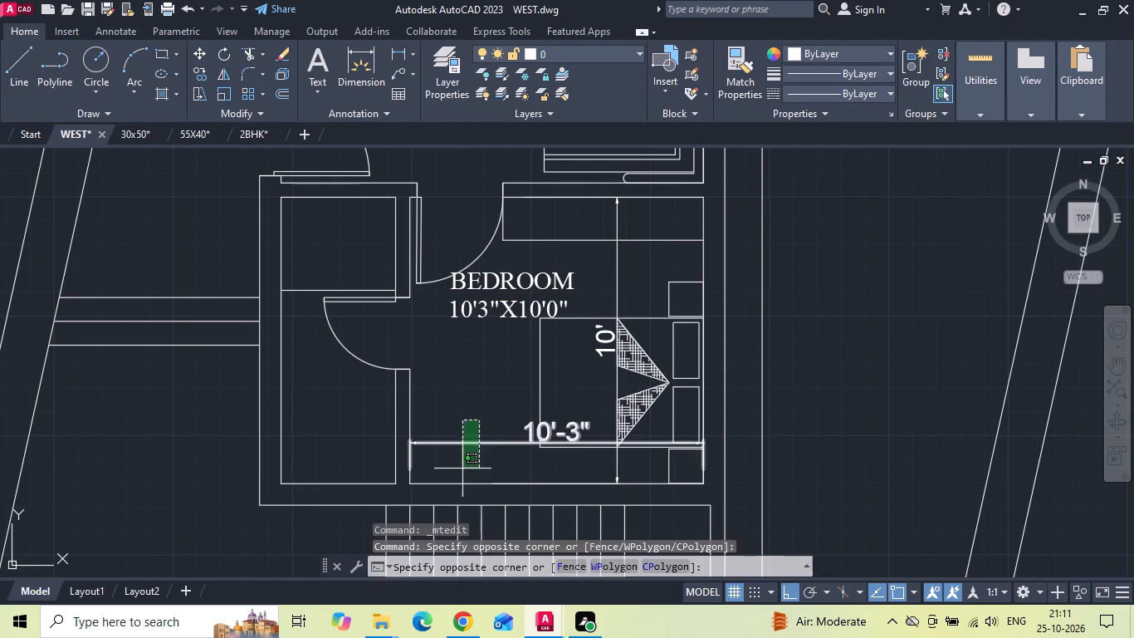
pyautogui.click(462, 469)
pyautogui.click(616, 283)
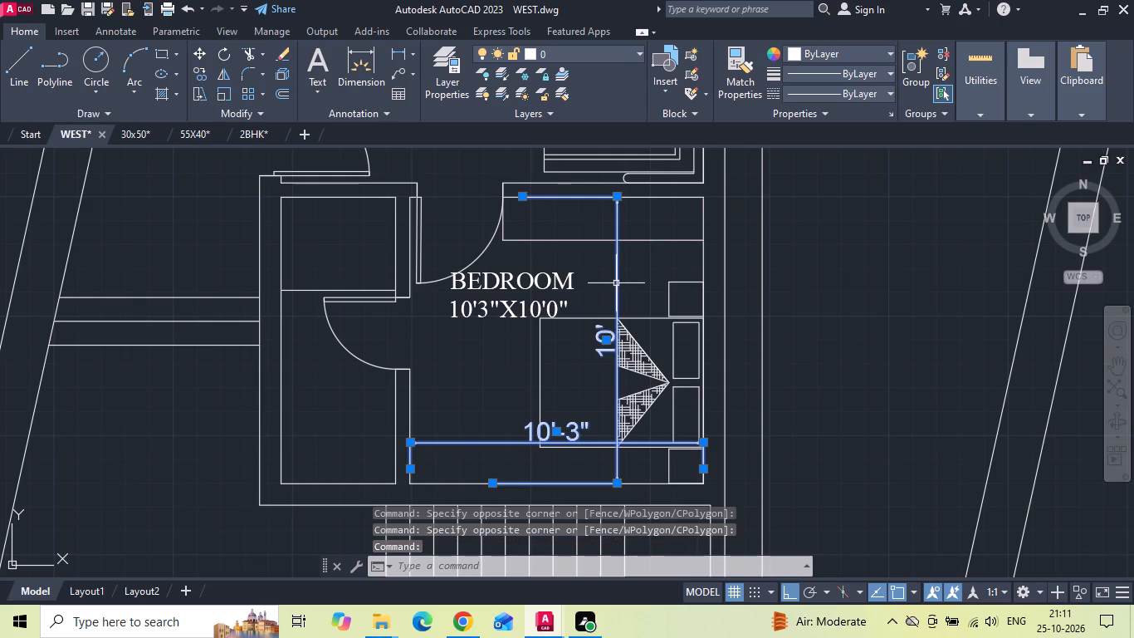
pyautogui.press('Delete')
# Move the BEDROOM label straight down to about the middle of the bed's height.
pyautogui.click(530, 302)
pyautogui.rightClick(526, 302)
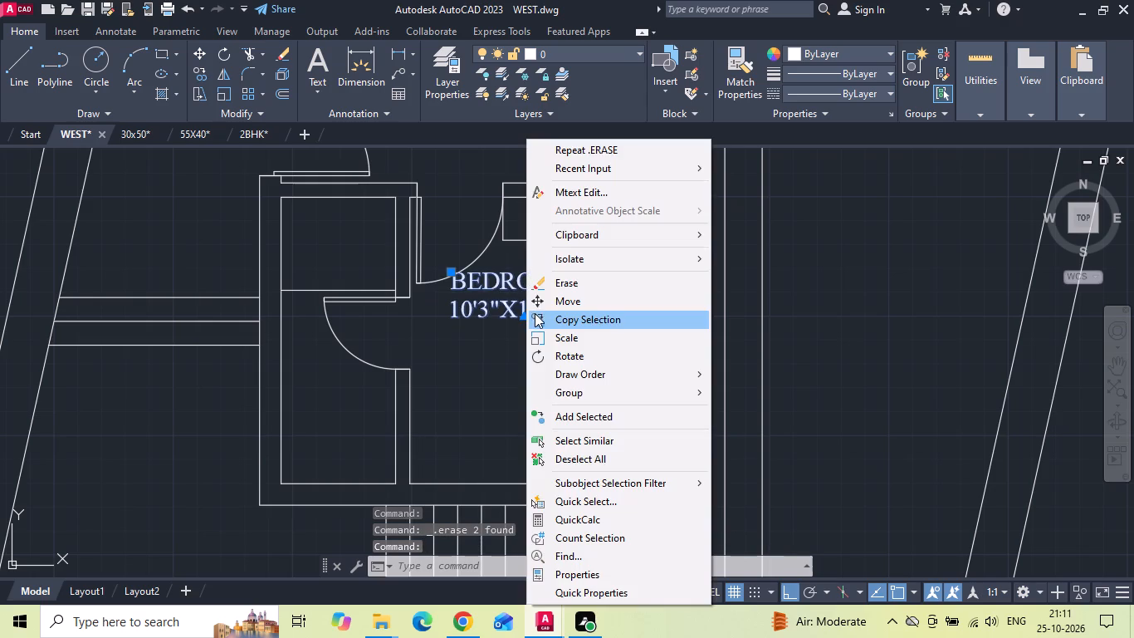
pyautogui.click(549, 299)
pyautogui.moveTo(515, 337); pyautogui.dragTo(511, 366)
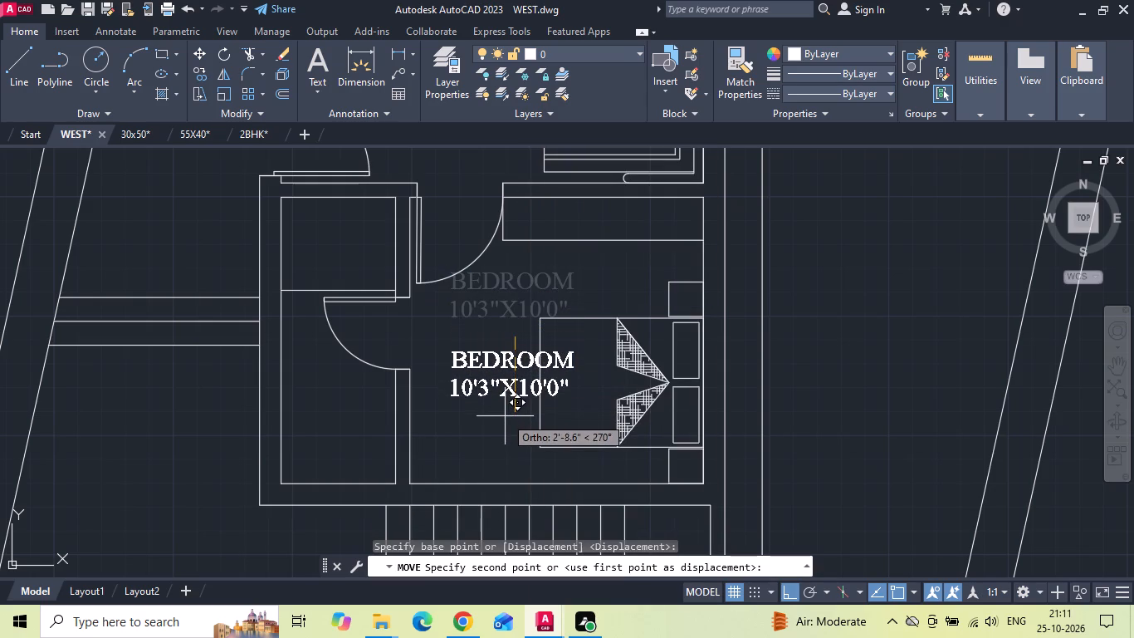
pyautogui.click(505, 401)
# Copy the WA-WARDROBE label from the upper ground floor plan straight down to the height of the WEST plan's bedroom wardrobe.
pyautogui.scroll(-4, 506, 402)
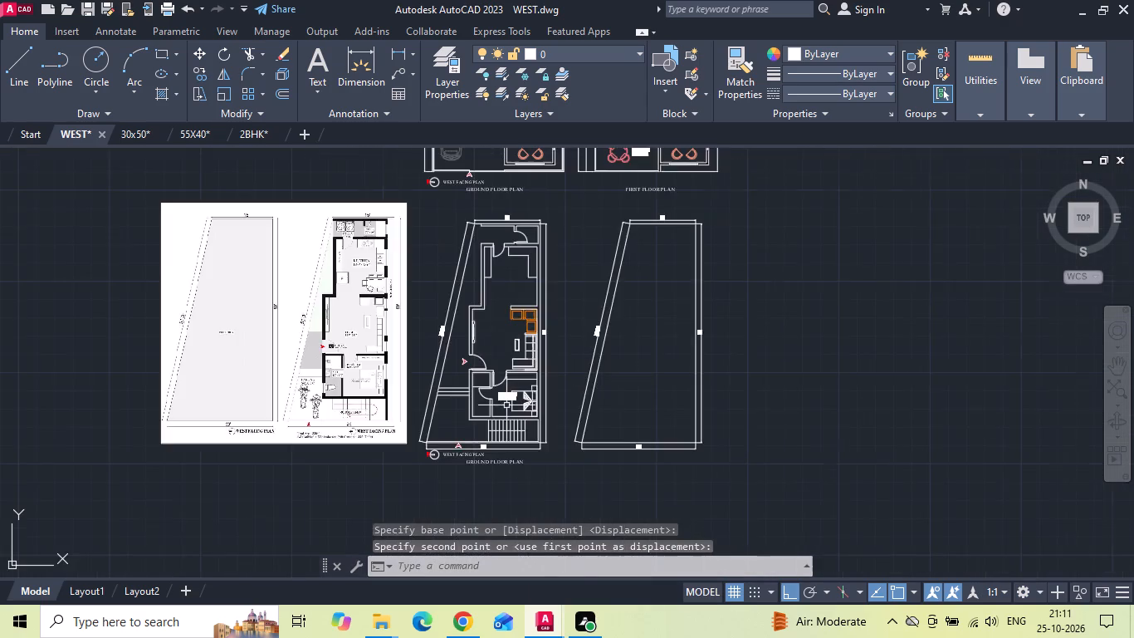
pyautogui.moveTo(501, 325); pyautogui.dragTo(496, 492, button='middle')
pyautogui.scroll(5, 550, 256)
pyautogui.click(486, 271)
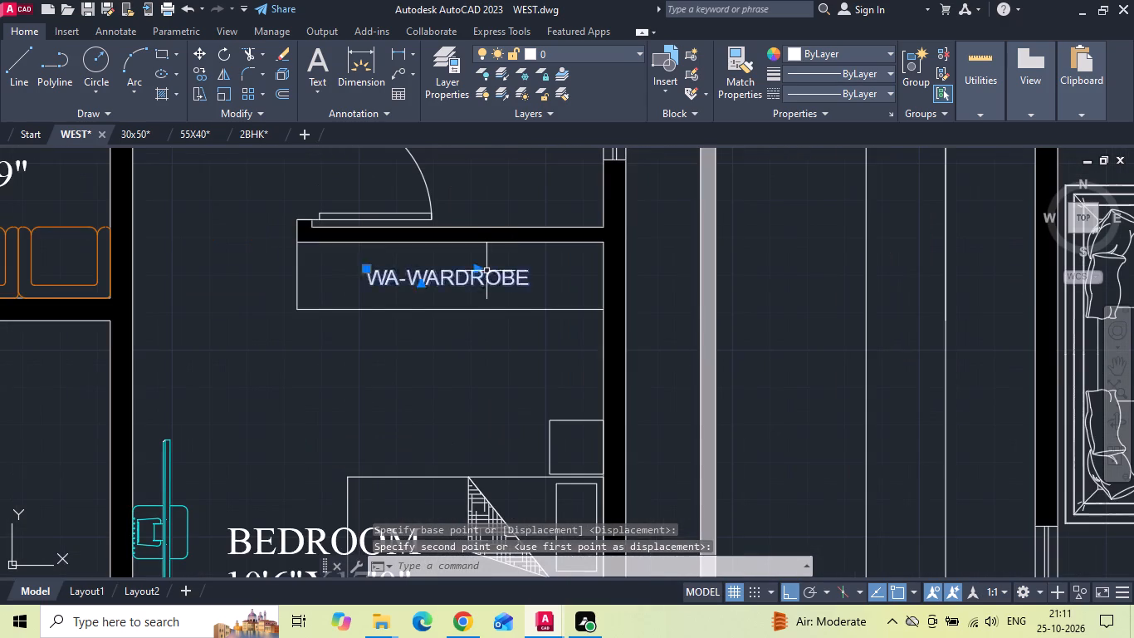
pyautogui.rightClick(484, 271)
pyautogui.click(515, 317)
pyautogui.scroll(-3, 514, 271)
pyautogui.moveTo(514, 277); pyautogui.dragTo(505, 332)
pyautogui.scroll(-3, 487, 399)
pyautogui.moveTo(477, 431); pyautogui.dragTo(469, 274, button='middle')
pyautogui.scroll(2, 424, 395)
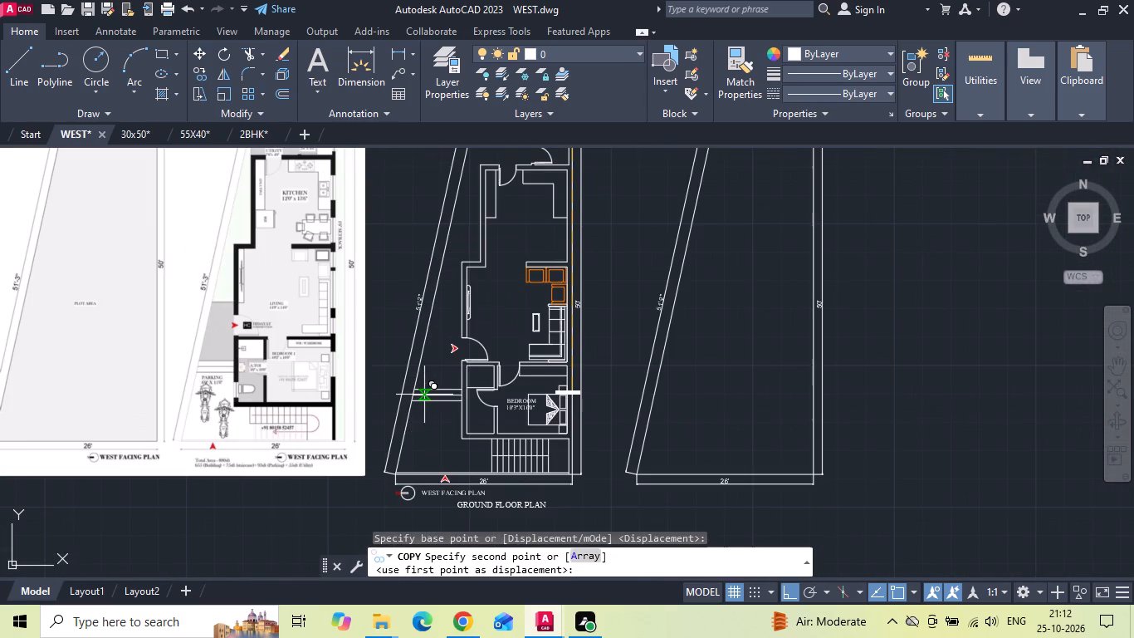
pyautogui.scroll(2, 462, 362)
pyautogui.scroll(1, 802, 415)
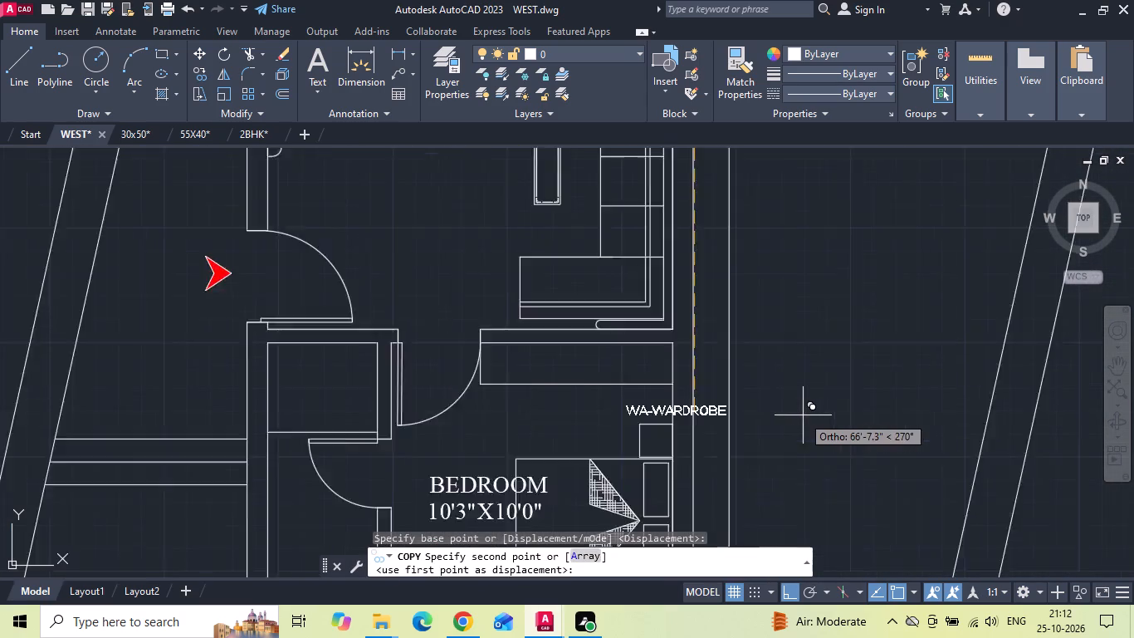
pyautogui.scroll(1, 803, 415)
pyautogui.click(803, 344)
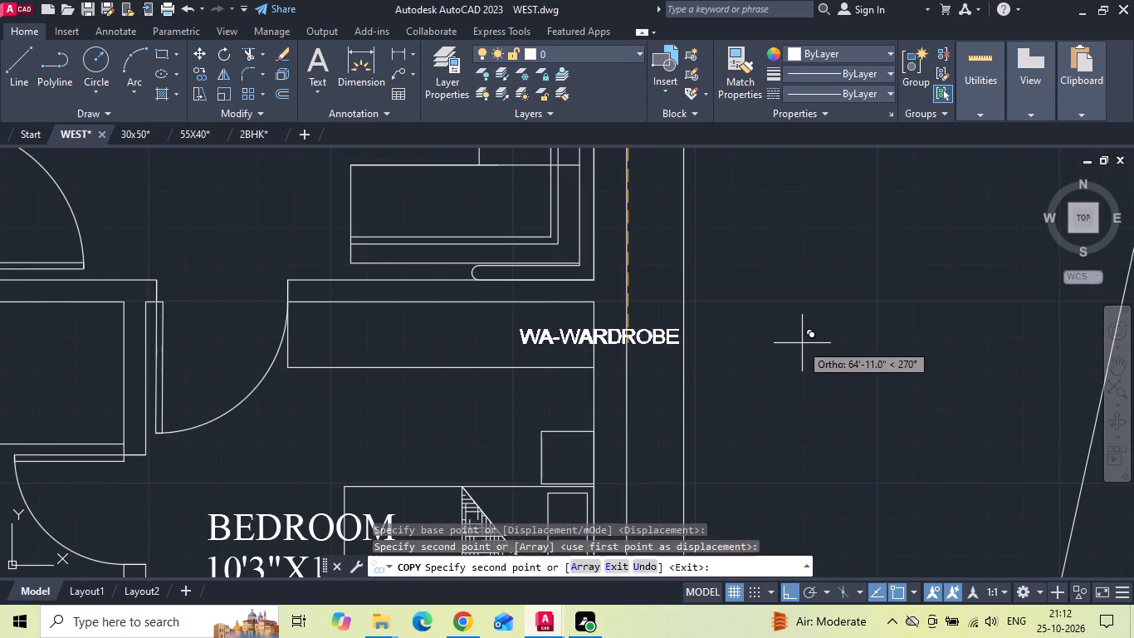
pyautogui.press('Escape')
# Move the copied WA-WARDROBE label straight left about 3'-4" so it sits inside the bedroom wardrobe.
pyautogui.click(673, 341)
pyautogui.rightClick(673, 341)
pyautogui.click(706, 304)
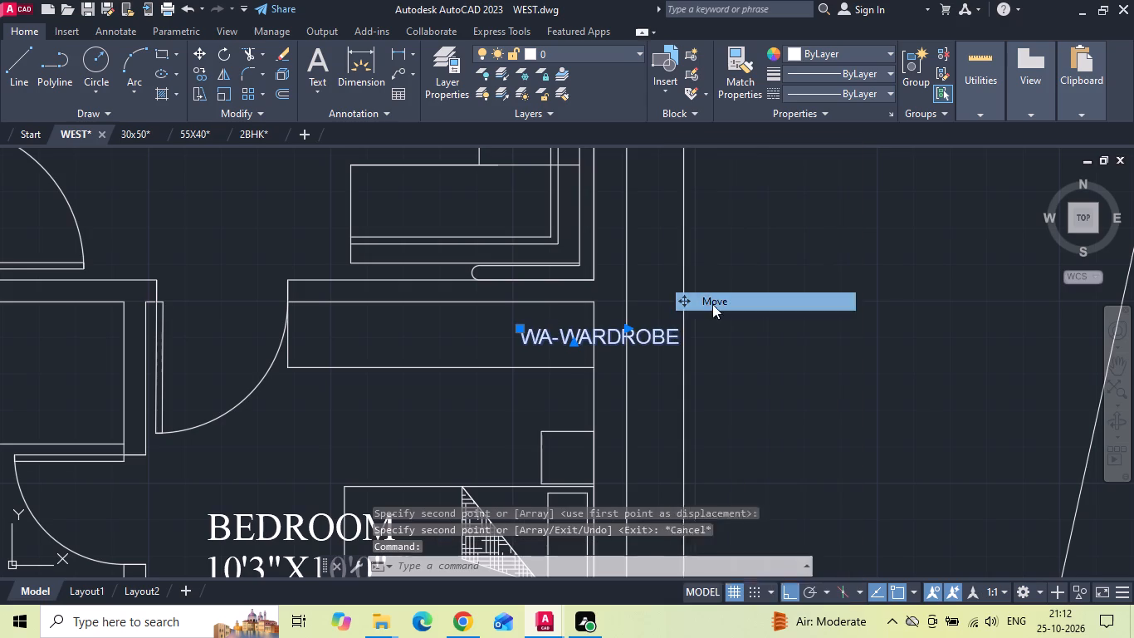
pyautogui.click(948, 311)
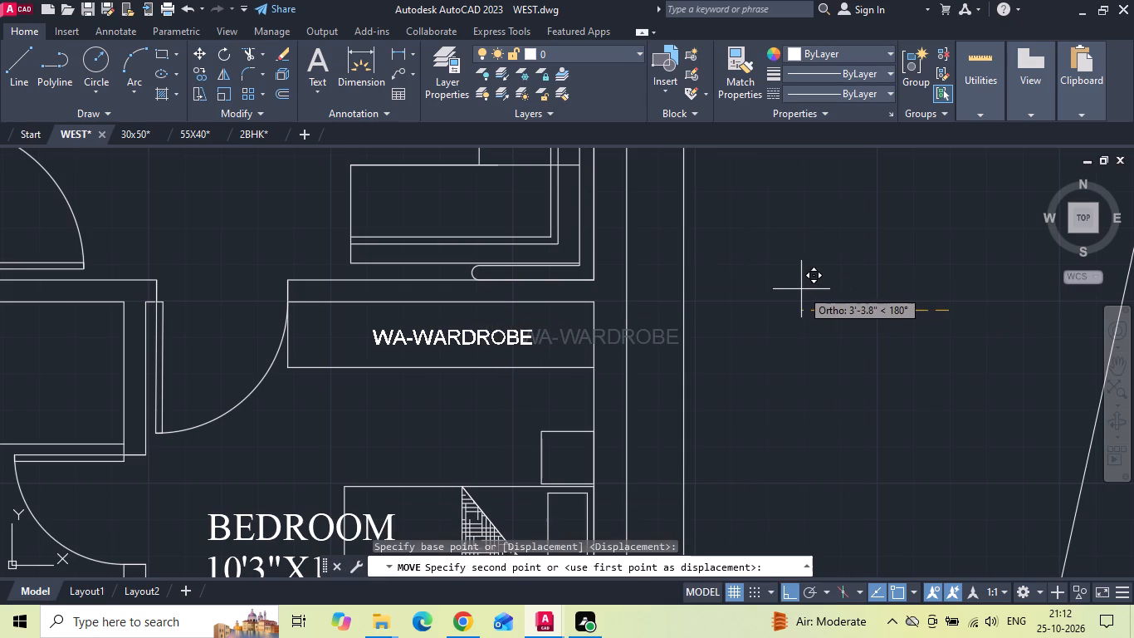
pyautogui.click(801, 289)
# Copy the LIVING label from the upper ground floor plan straight down about 67'-3" to the WEST plan's living room height.
pyautogui.scroll(-3, 611, 339)
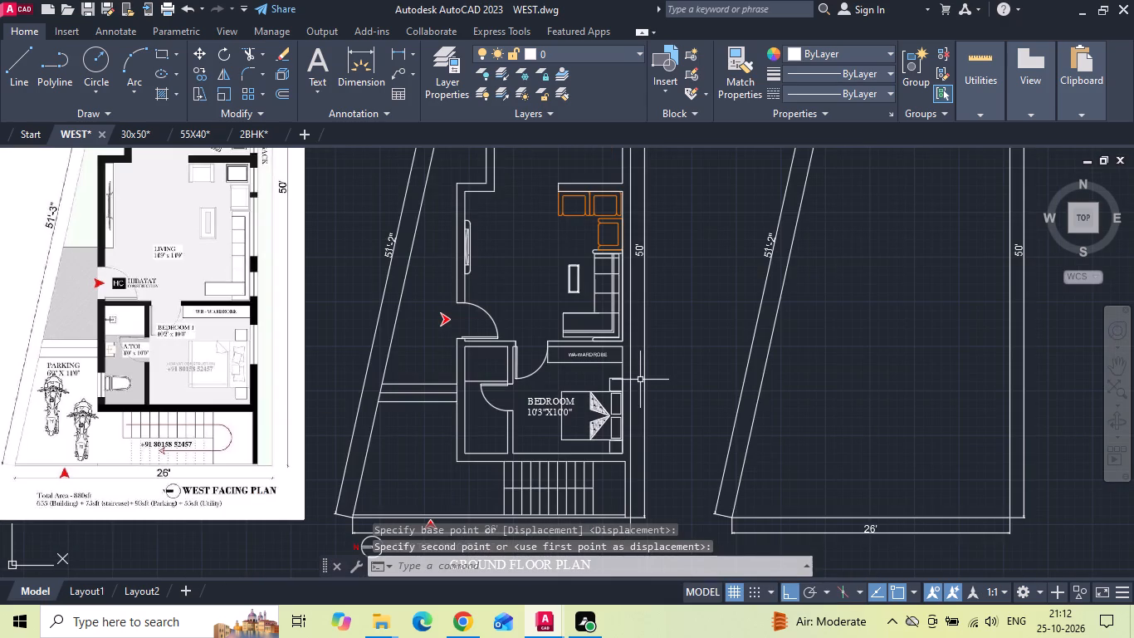
pyautogui.scroll(-1, 551, 460)
pyautogui.scroll(1, 538, 400)
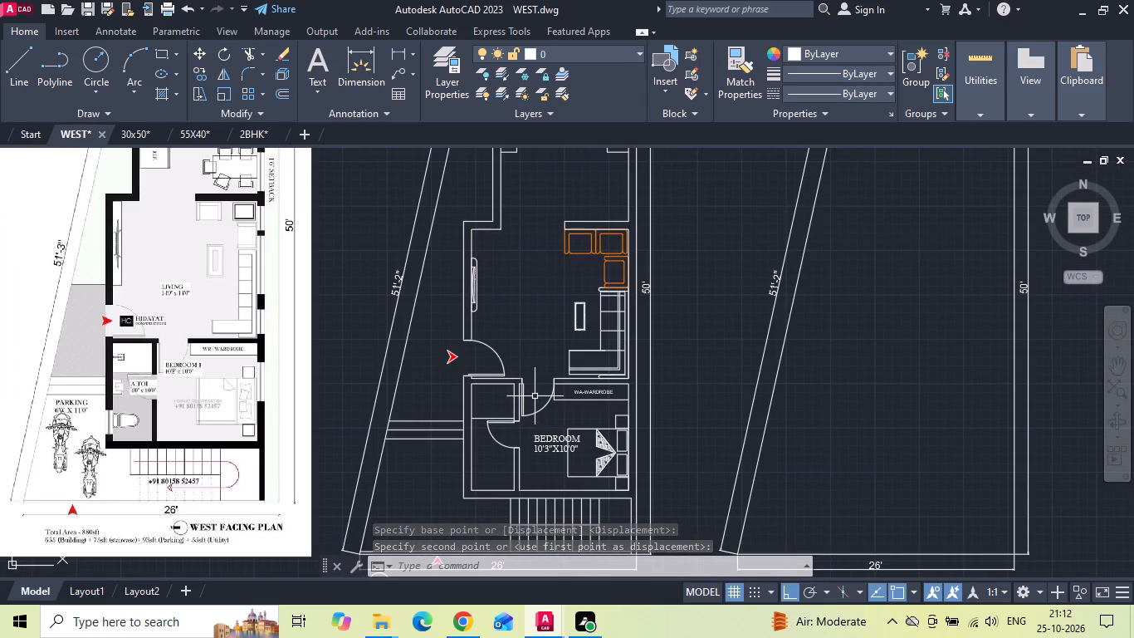
pyautogui.moveTo(569, 341); pyautogui.dragTo(575, 364, button='middle')
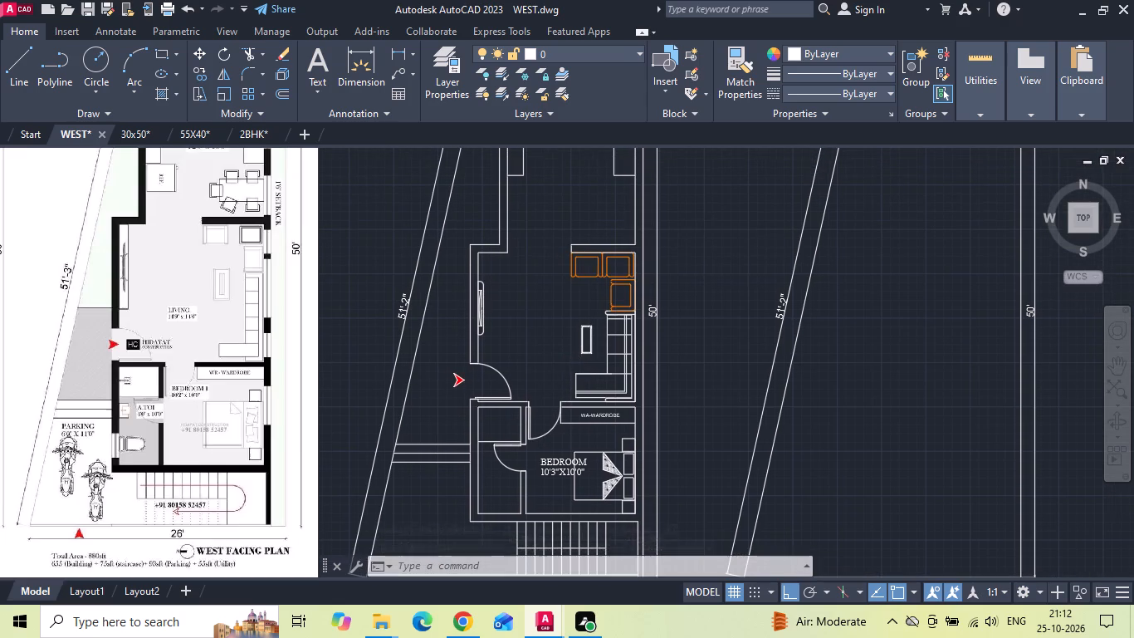
pyautogui.scroll(-1, 574, 325)
pyautogui.moveTo(564, 250); pyautogui.dragTo(555, 359, button='middle')
pyautogui.scroll(-1, 550, 329)
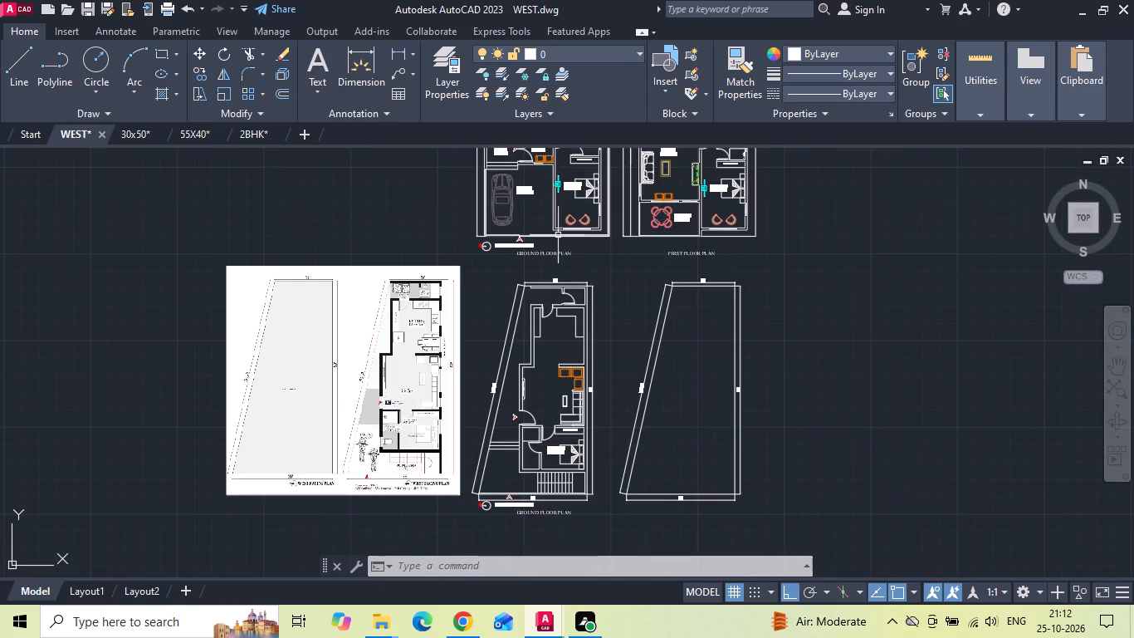
pyautogui.scroll(2, 560, 166)
pyautogui.moveTo(559, 181); pyautogui.dragTo(549, 431, button='middle')
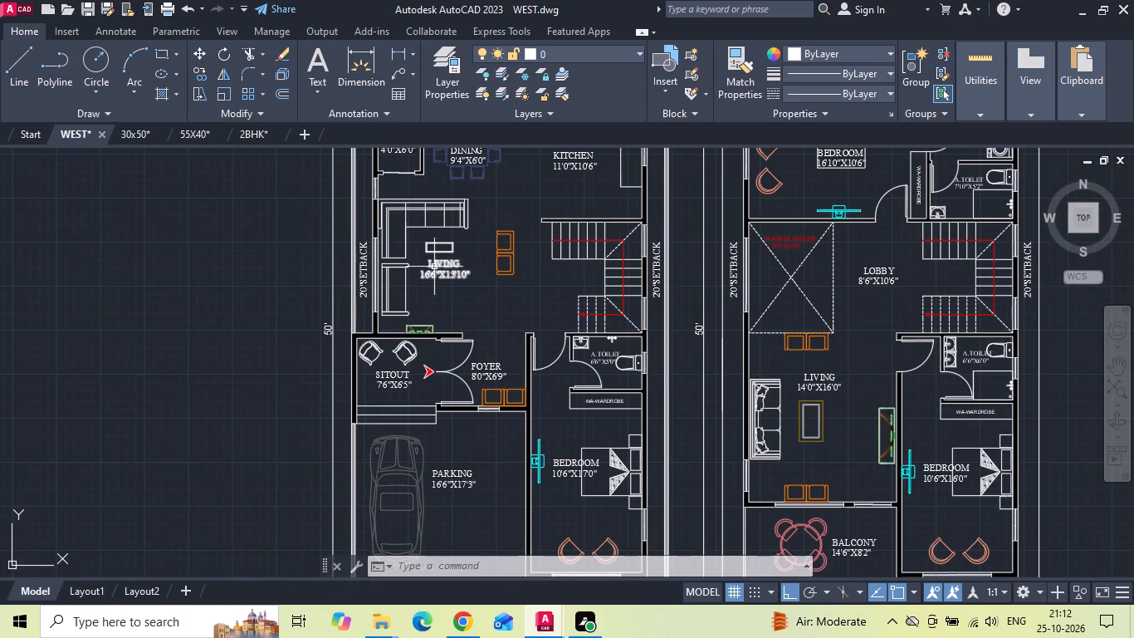
pyautogui.click(434, 267)
pyautogui.rightClick(431, 266)
pyautogui.click(459, 313)
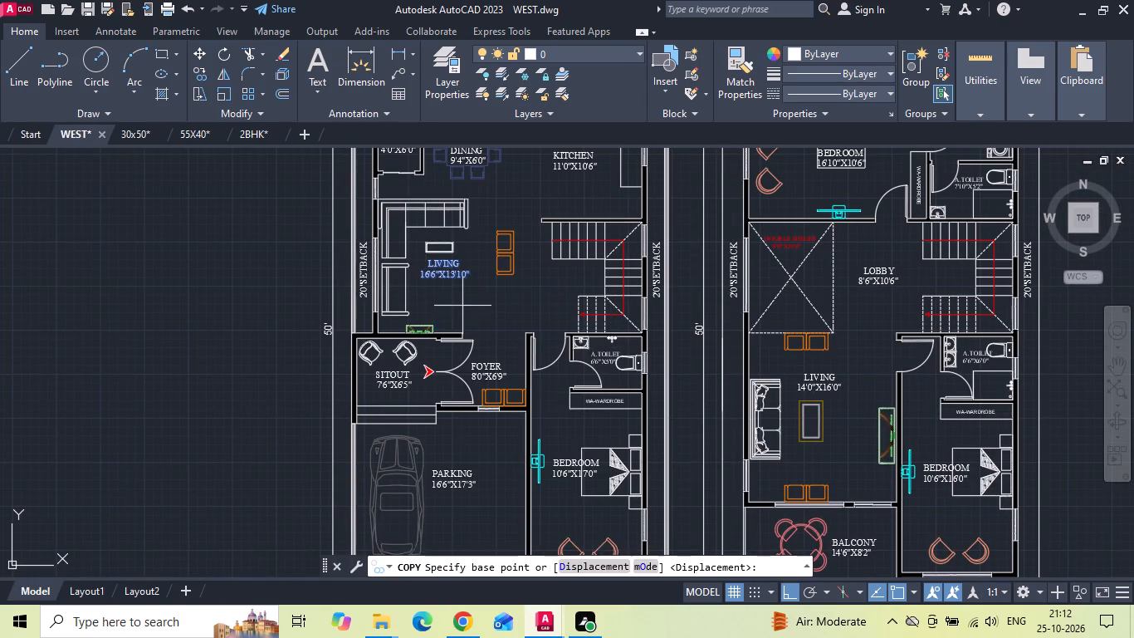
pyautogui.moveTo(462, 306); pyautogui.dragTo(458, 329)
pyautogui.moveTo(465, 340); pyautogui.dragTo(474, 190, button='middle')
pyautogui.scroll(-2, 475, 188)
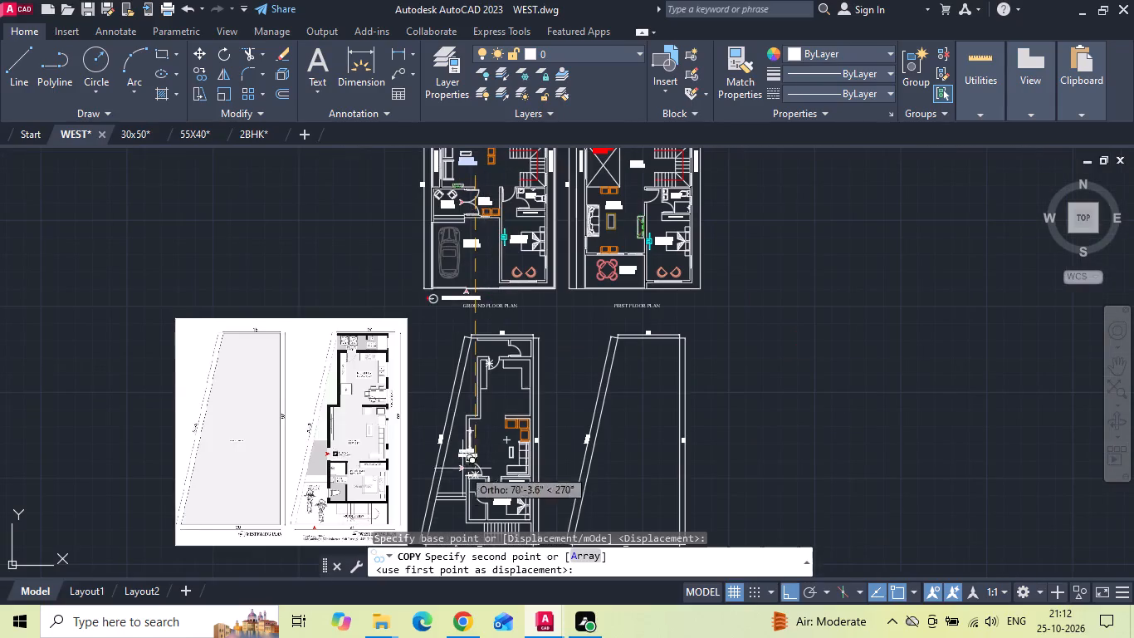
pyautogui.scroll(3, 479, 511)
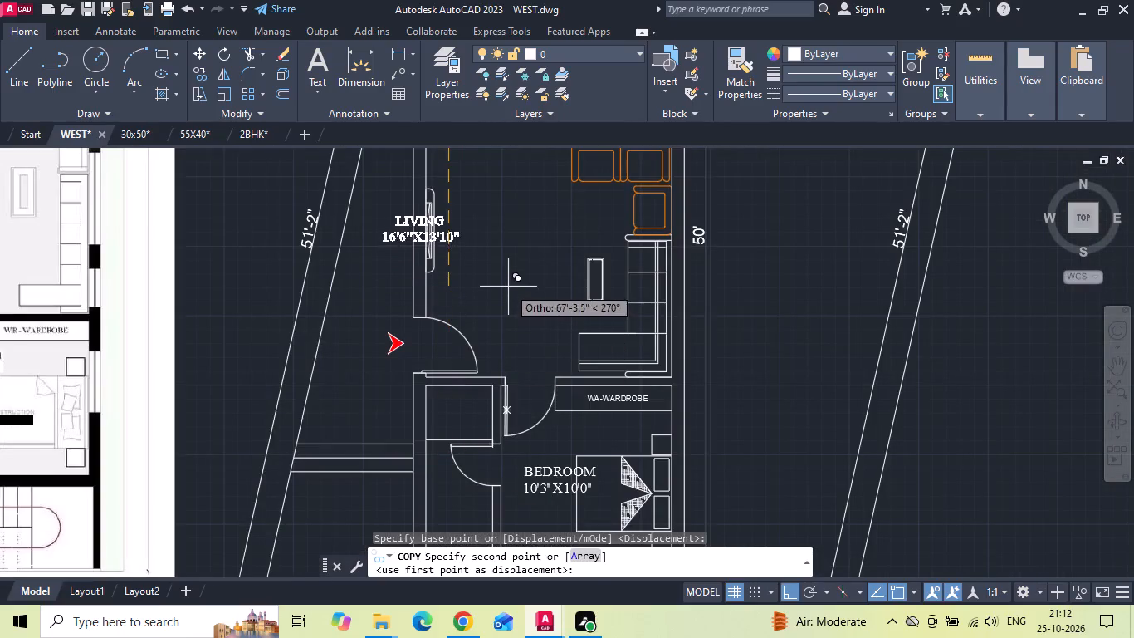
pyautogui.click(508, 287)
pyautogui.press('Escape')
# Move the copied LIVING label straight right into the living room, between the TV unit and the coffee table.
pyautogui.click(411, 227)
pyautogui.press('Escape')
pyautogui.click(398, 226)
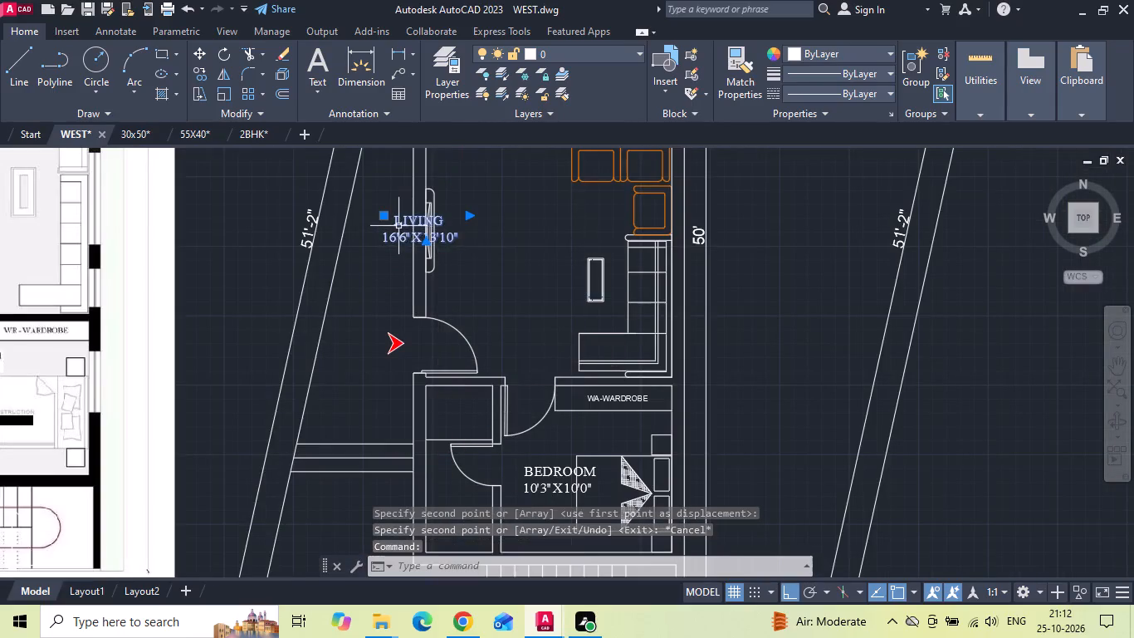
pyautogui.rightClick(398, 224)
pyautogui.click(427, 301)
pyautogui.moveTo(501, 266); pyautogui.dragTo(535, 266)
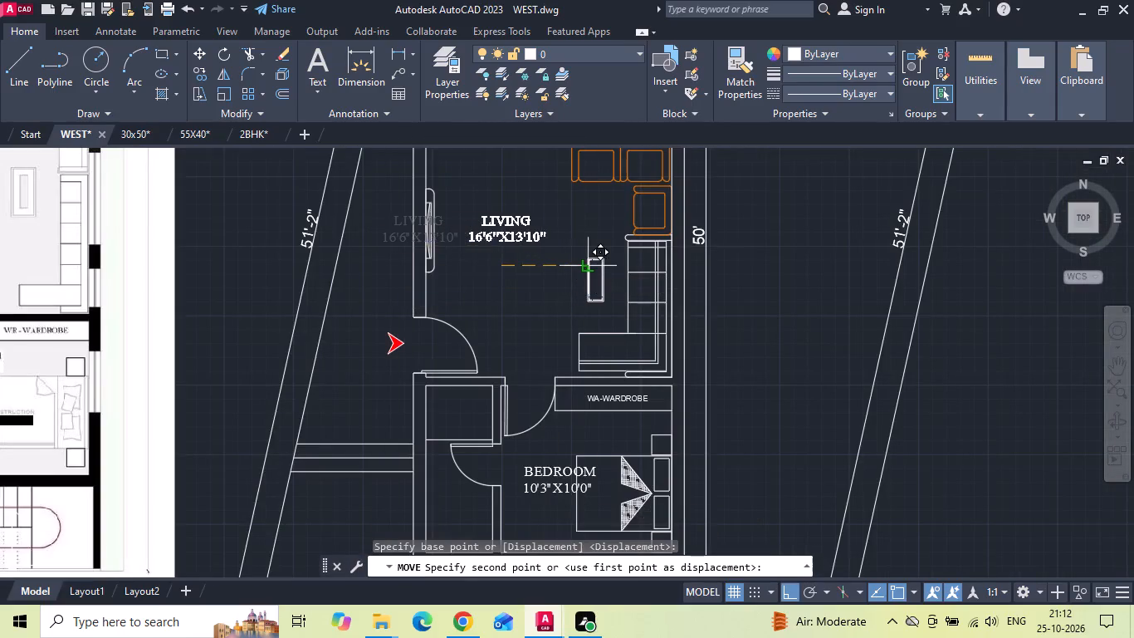
pyautogui.scroll(1, 595, 253)
pyautogui.click(595, 256)
# Dimension the living room's inner width with a horizontal linear dimension just below its upper wall.
pyautogui.scroll(-2, 638, 336)
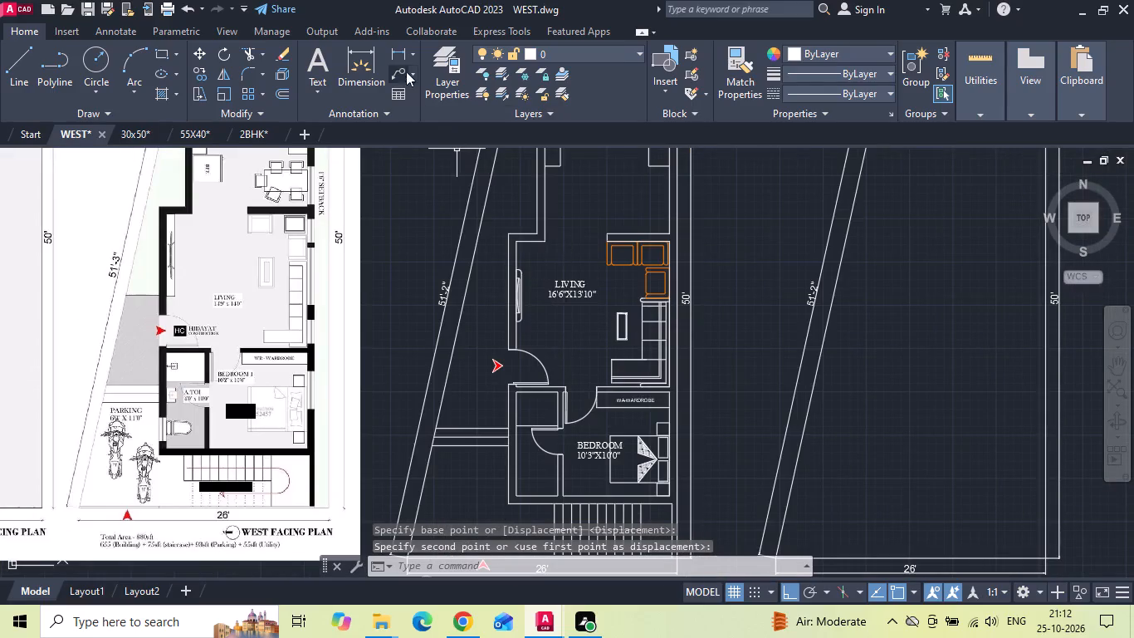
pyautogui.click(397, 52)
pyautogui.scroll(2, 459, 266)
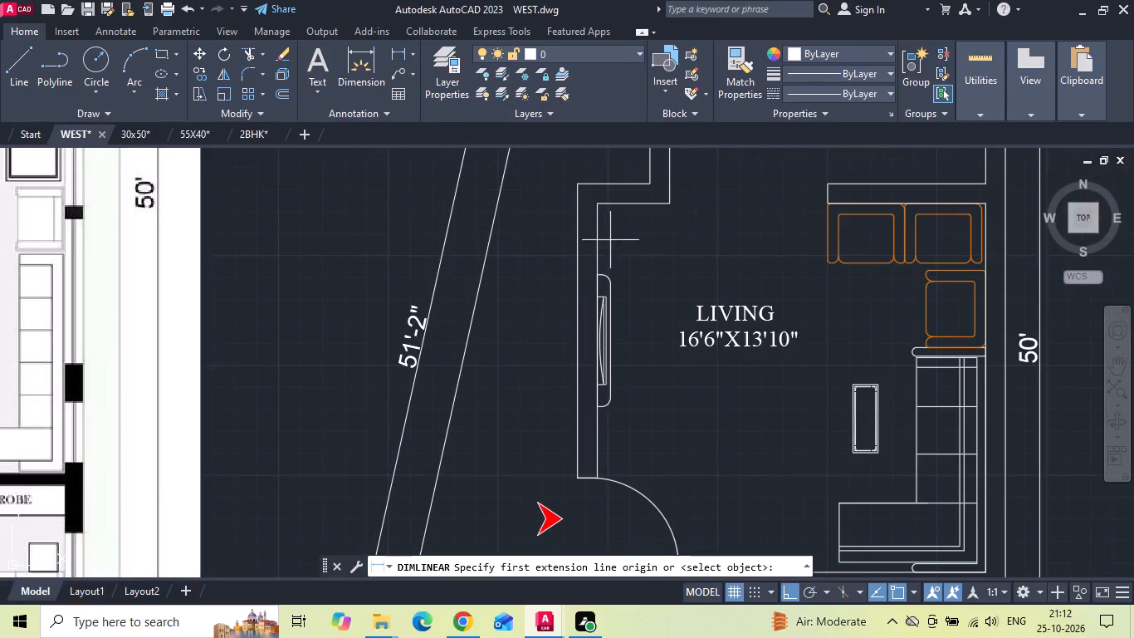
pyautogui.moveTo(599, 237); pyautogui.dragTo(609, 242)
pyautogui.moveTo(701, 263); pyautogui.dragTo(523, 321, button='middle')
pyautogui.scroll(1, 833, 306)
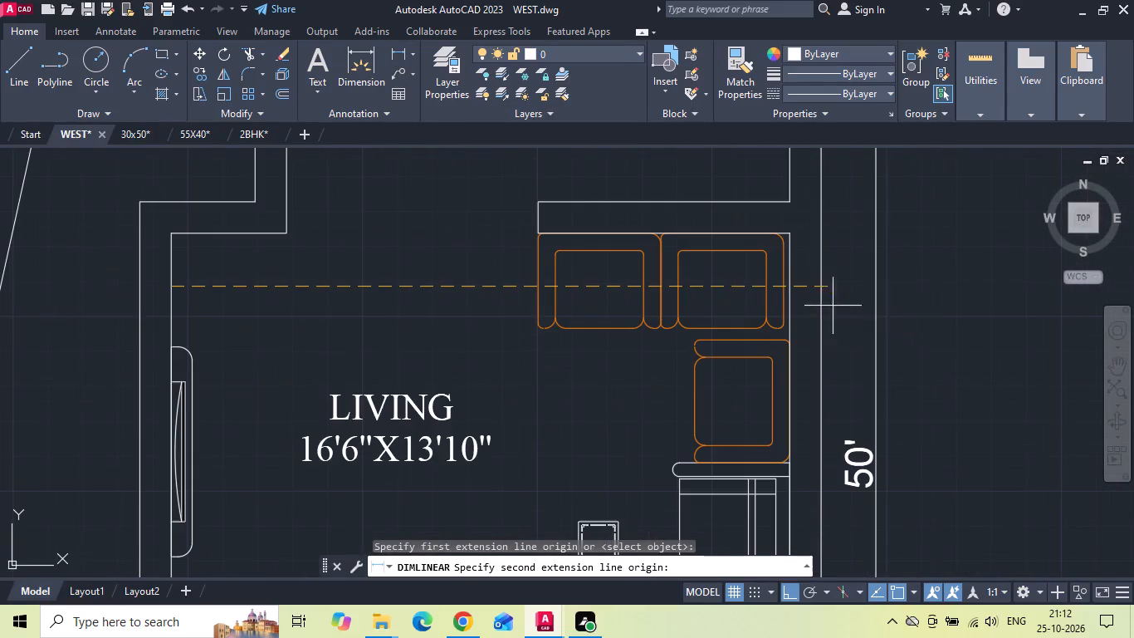
pyautogui.click(790, 283)
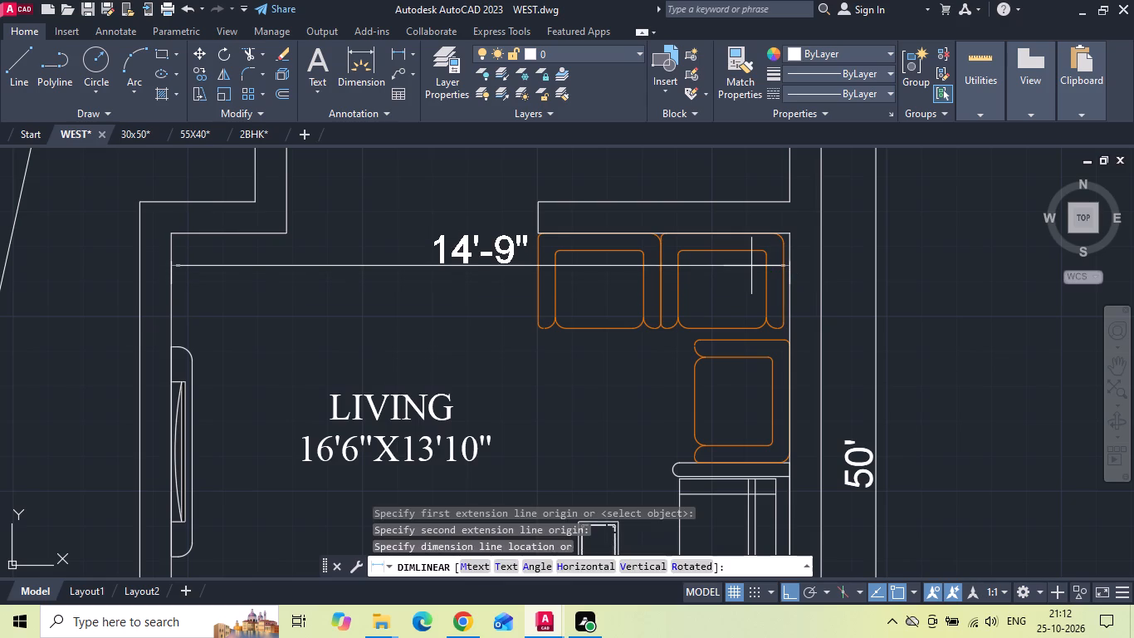
pyautogui.click(751, 266)
# Dimension the living room's inner length with a vertical linear dimension from the upper wall to the lower wall.
pyautogui.press('space')
pyautogui.click(260, 234)
pyautogui.scroll(-2, 242, 337)
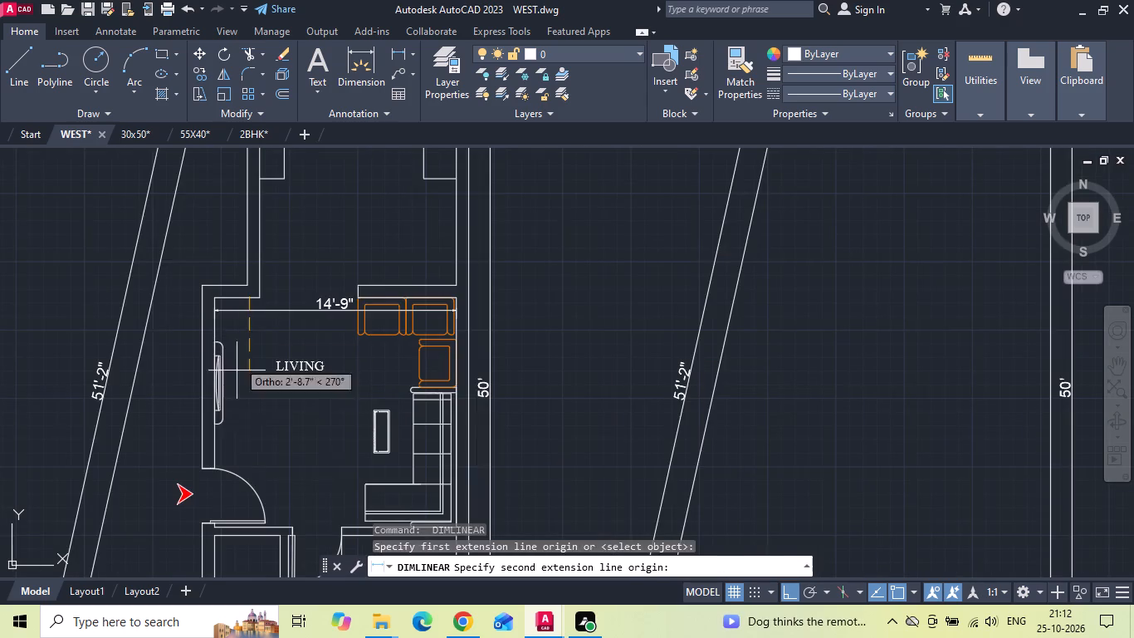
pyautogui.scroll(1, 286, 556)
pyautogui.click(235, 511)
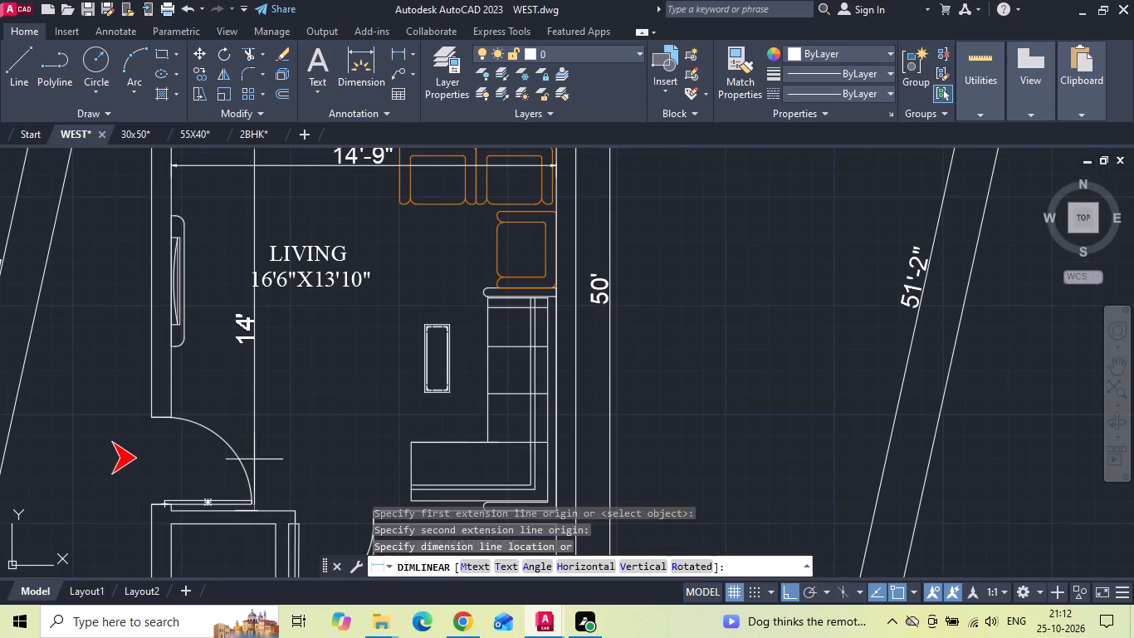
pyautogui.click(239, 379)
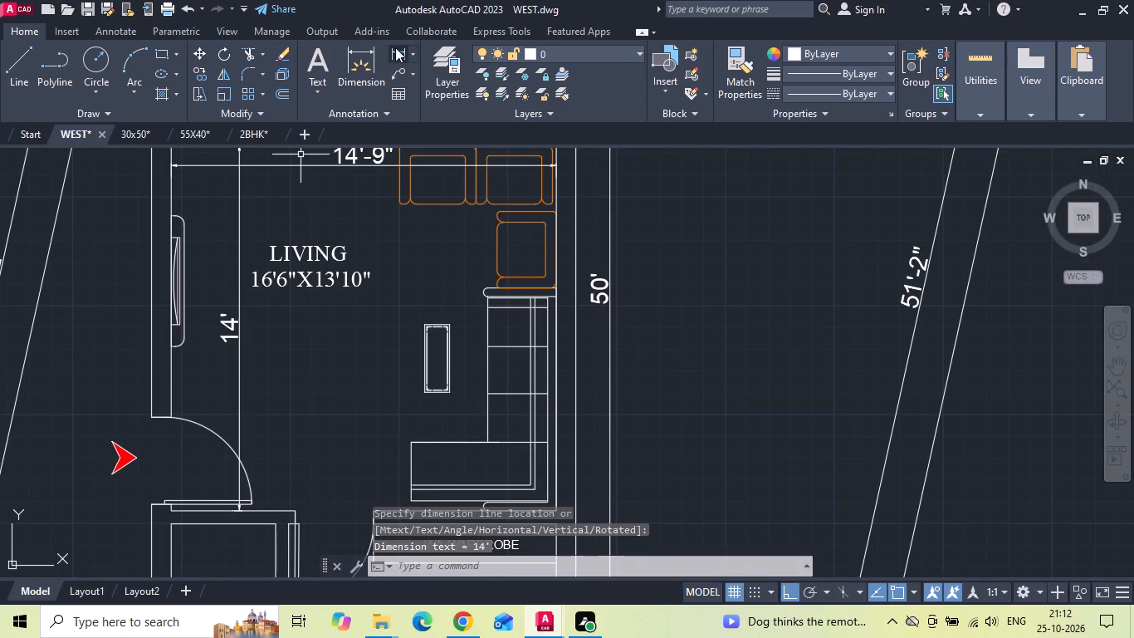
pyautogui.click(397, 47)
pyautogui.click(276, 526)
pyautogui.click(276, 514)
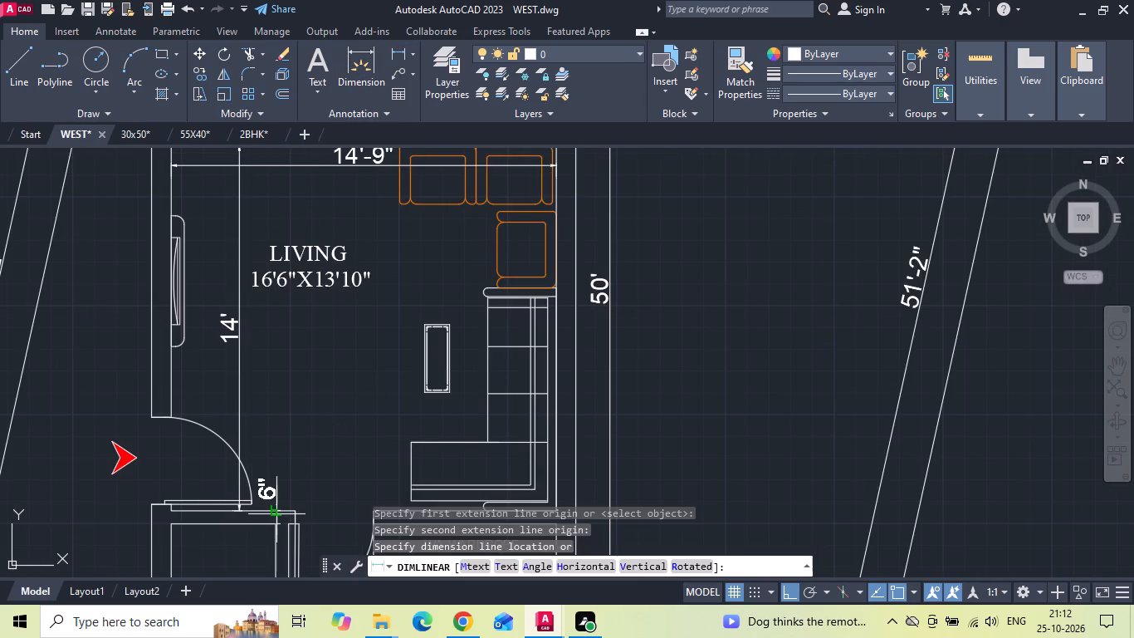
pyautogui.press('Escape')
# Change the size in the LIVING label to 14'9"X14'0".
pyautogui.moveTo(376, 426); pyautogui.dragTo(379, 408, button='middle')
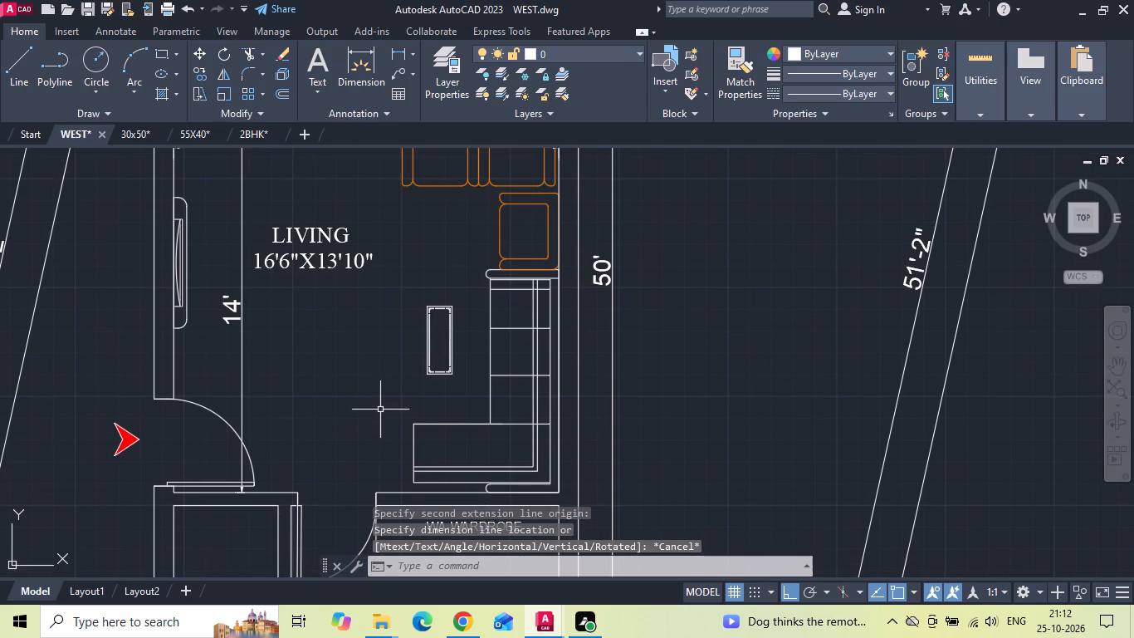
pyautogui.moveTo(345, 292); pyautogui.dragTo(558, 407, button='middle')
pyautogui.scroll(1, 556, 381)
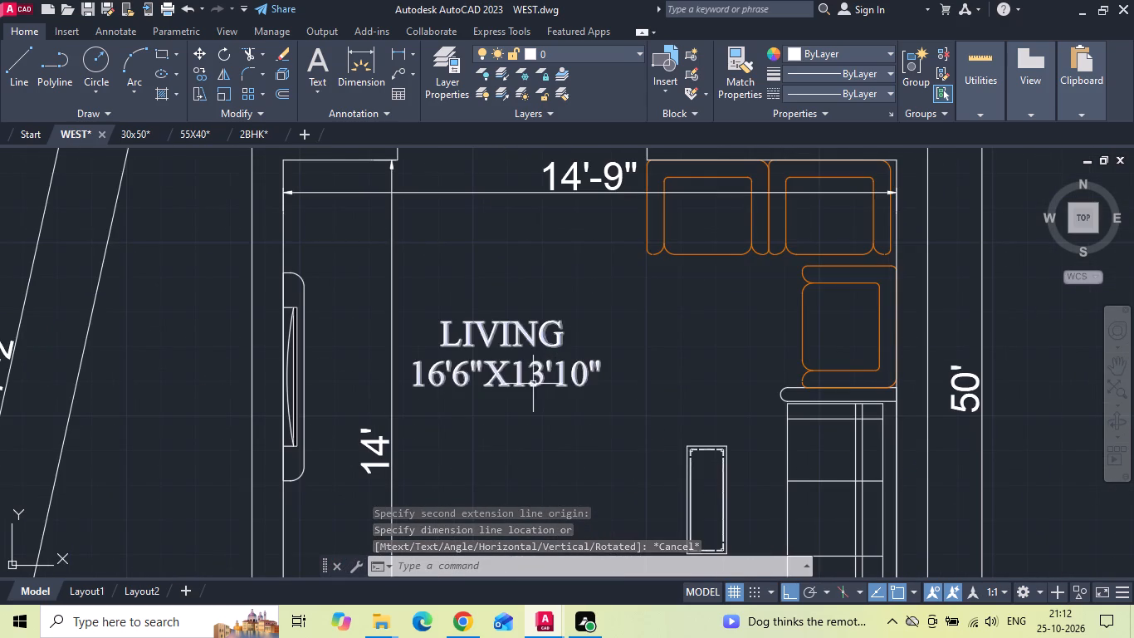
pyautogui.doubleClick(537, 375)
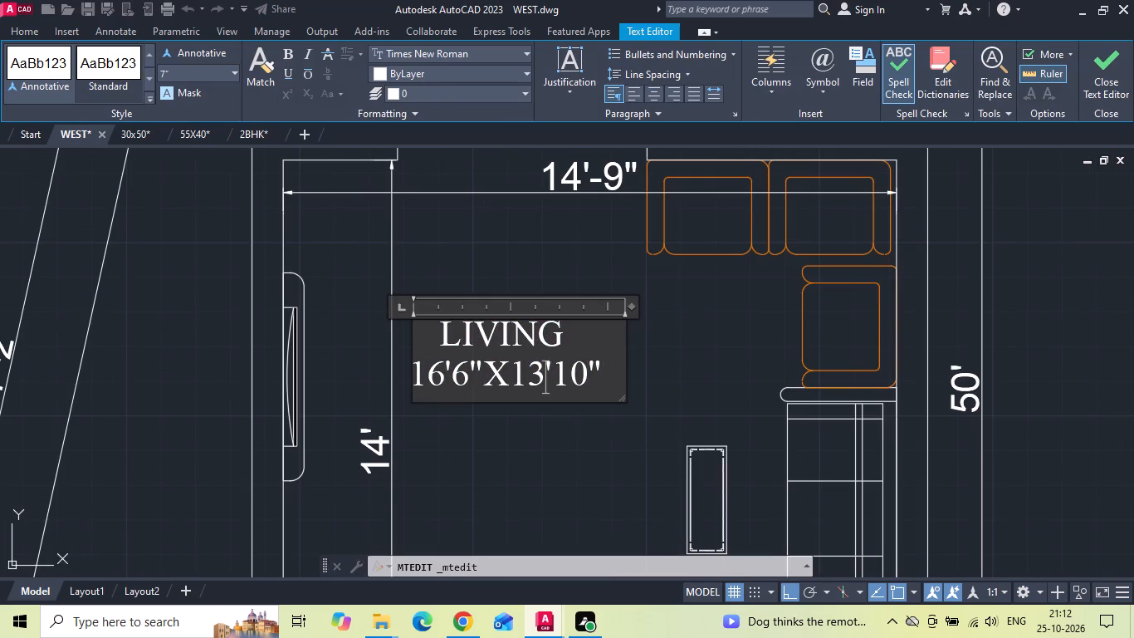
pyautogui.press('BackSpace')
pyautogui.press('4')
pyautogui.click(573, 380)
pyautogui.press('BackSpace')
pyautogui.press('BackSpace')
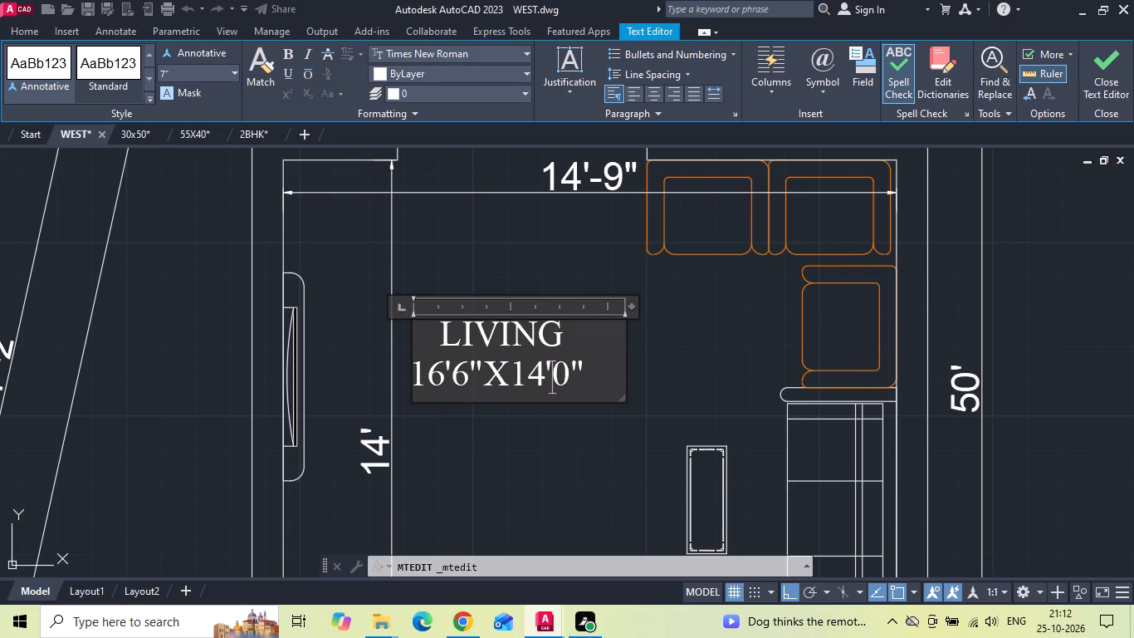
pyautogui.click(467, 380)
pyautogui.press('BackSpace')
pyautogui.press('9')
pyautogui.click(437, 381)
pyautogui.press('BackSpace')
pyautogui.press('4')
pyautogui.click(454, 449)
# Delete the horizontal and vertical dimensions inside the living room.
pyautogui.scroll(-1, 430, 410)
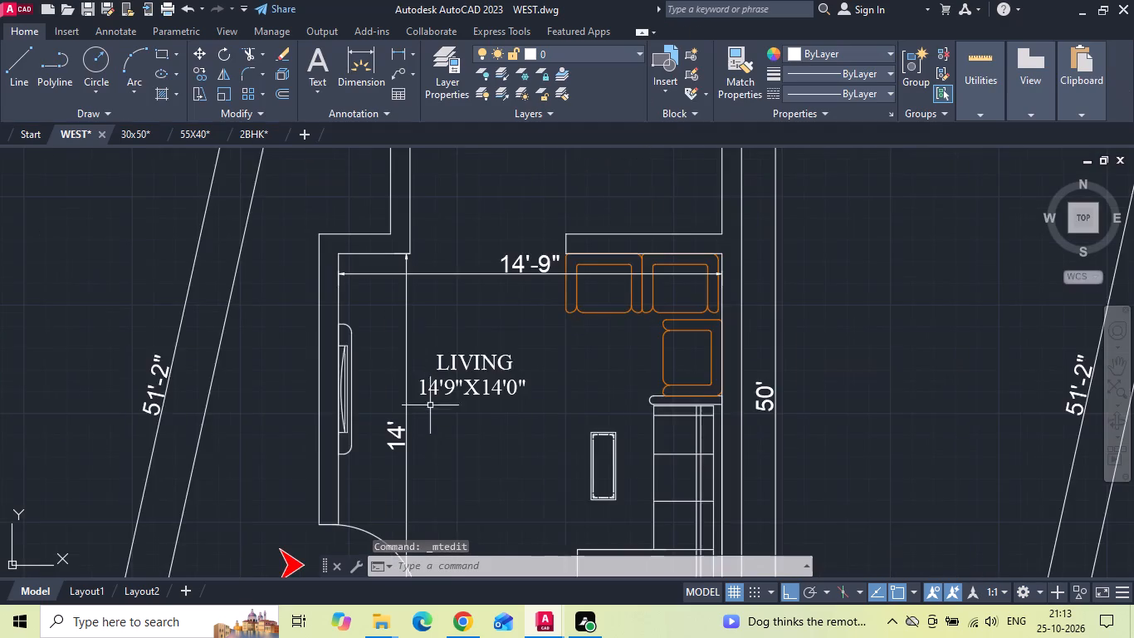
pyautogui.scroll(-1, 486, 307)
pyautogui.moveTo(469, 285); pyautogui.dragTo(460, 294)
pyautogui.click(435, 319)
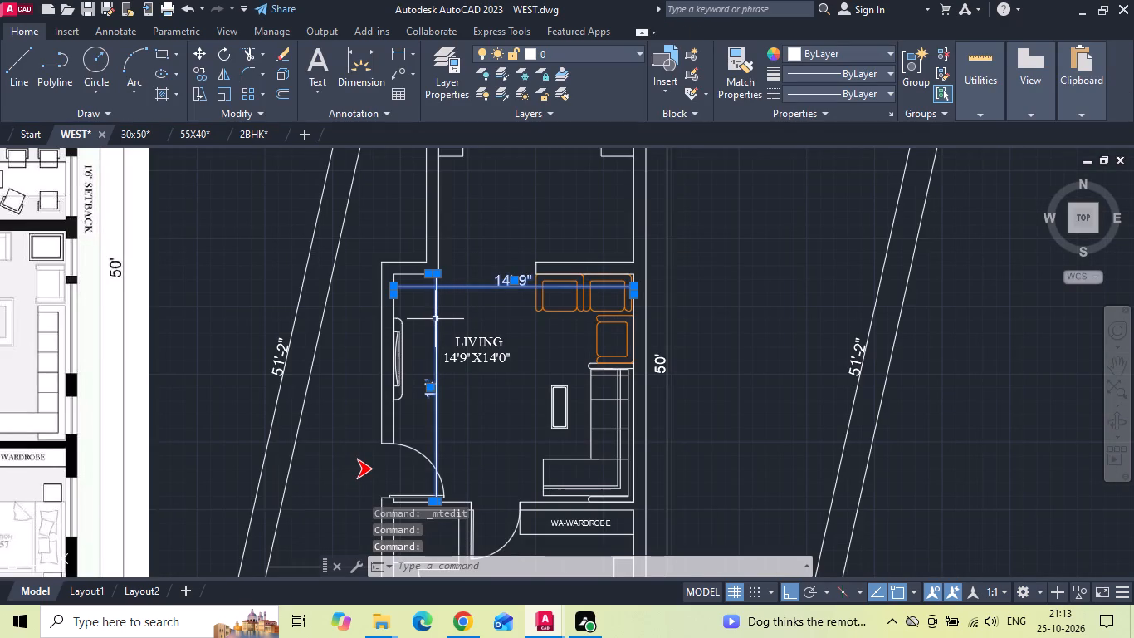
pyautogui.press('Delete')
# Move the LIVING label about 1'-7" to the right and slightly down, toward the middle of the living room.
pyautogui.click(478, 359)
pyautogui.rightClick(478, 359)
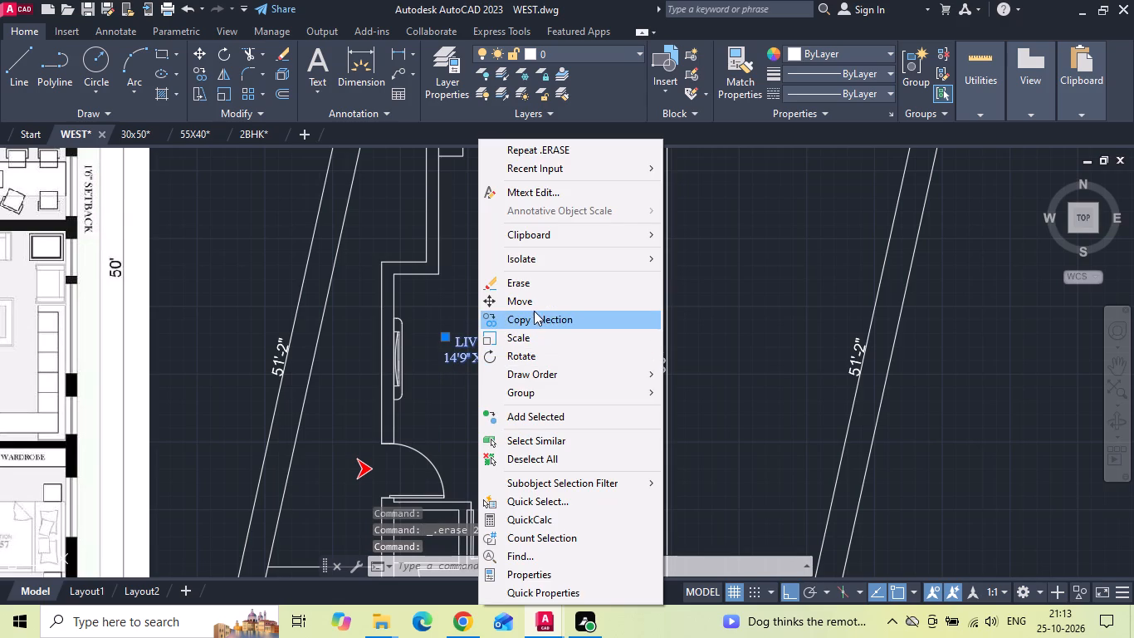
pyautogui.click(535, 304)
pyautogui.moveTo(760, 316); pyautogui.dragTo(768, 317)
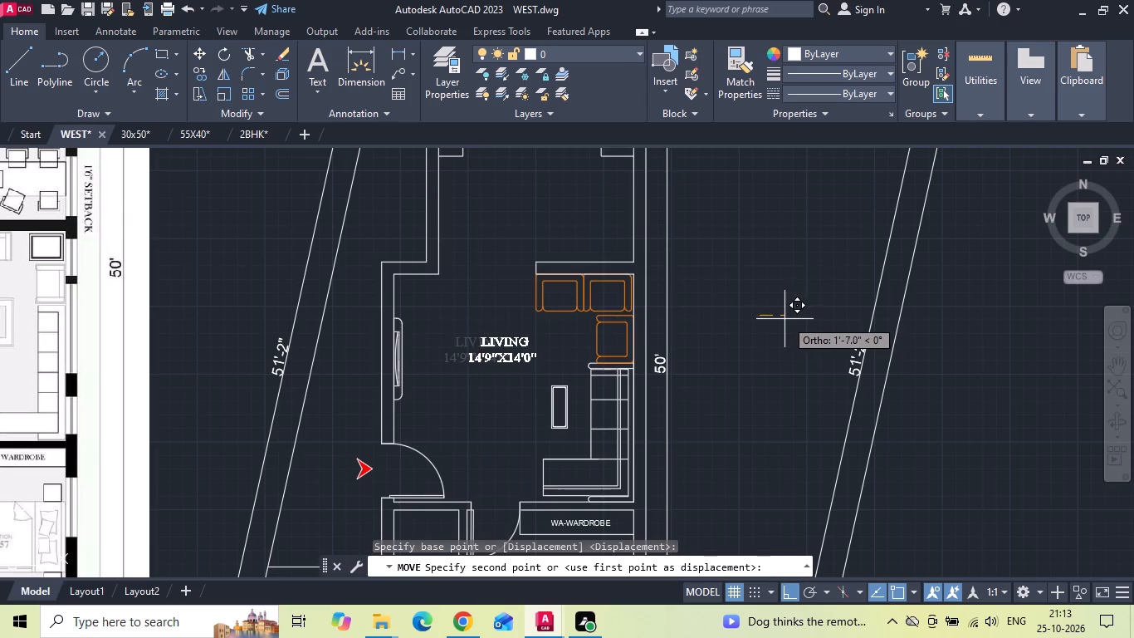
pyautogui.click(784, 319)
pyautogui.click(514, 387)
pyautogui.click(487, 319)
pyautogui.rightClick(487, 318)
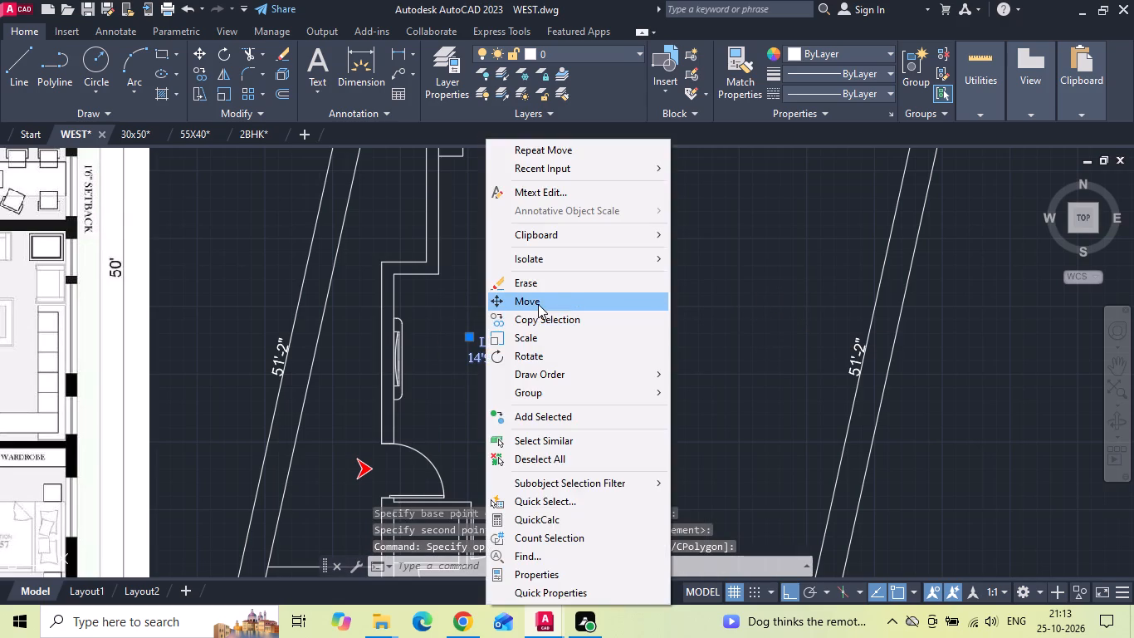
pyautogui.click(538, 304)
pyautogui.click(735, 271)
pyautogui.click(733, 301)
# Copy the KITCHEN label from the ground floor plan above straight down into the kitchen of the west-facing plan.
pyautogui.scroll(-1, 718, 410)
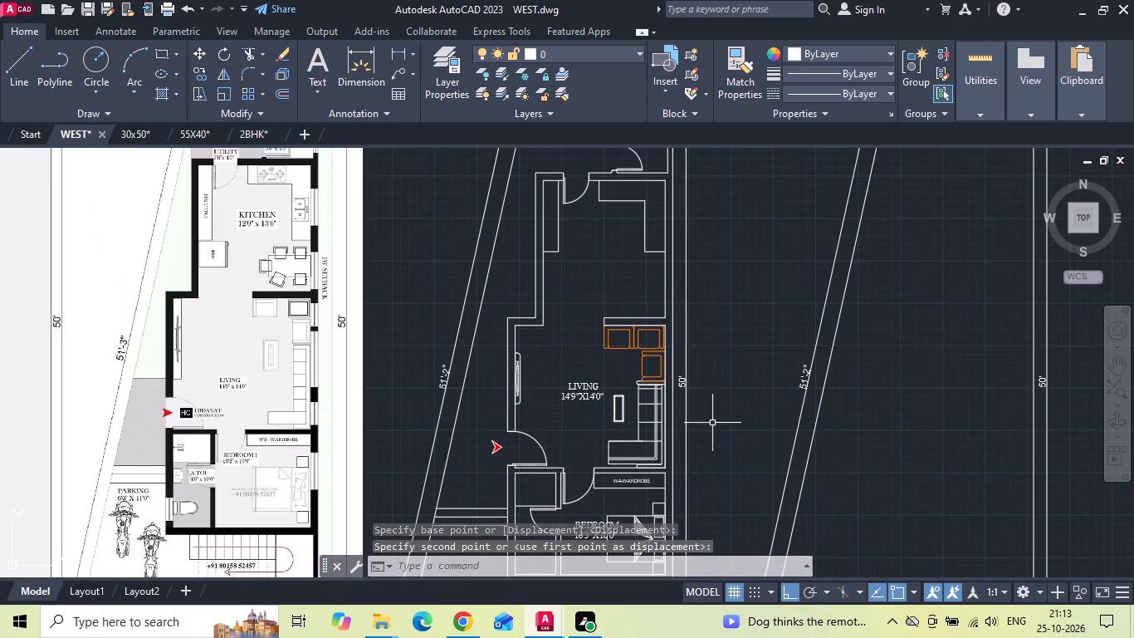
pyautogui.scroll(-3, 545, 400)
pyautogui.scroll(2, 527, 243)
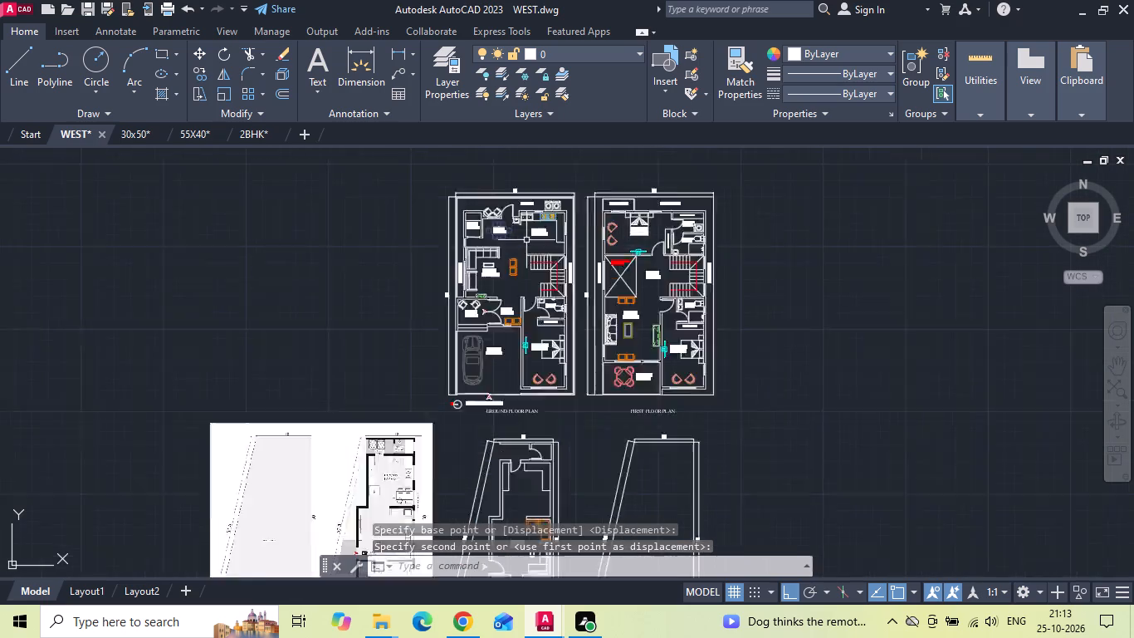
pyautogui.scroll(1, 535, 217)
pyautogui.click(542, 229)
pyautogui.rightClick(530, 228)
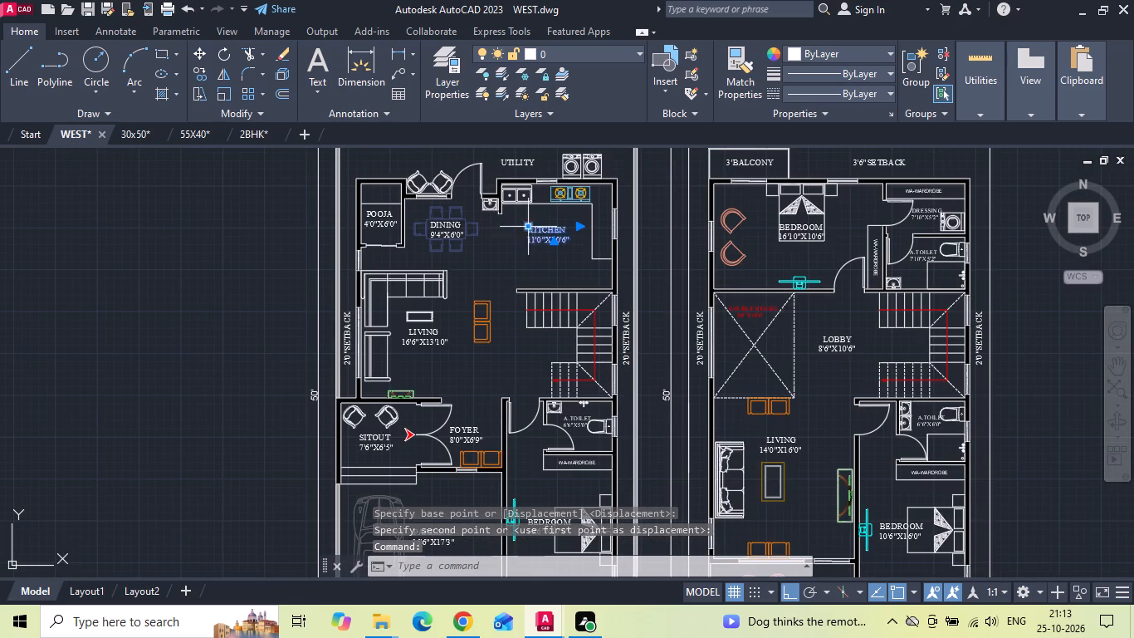
pyautogui.click(561, 316)
pyautogui.moveTo(542, 248); pyautogui.dragTo(540, 272)
pyautogui.moveTo(521, 357); pyautogui.dragTo(516, 256, button='middle')
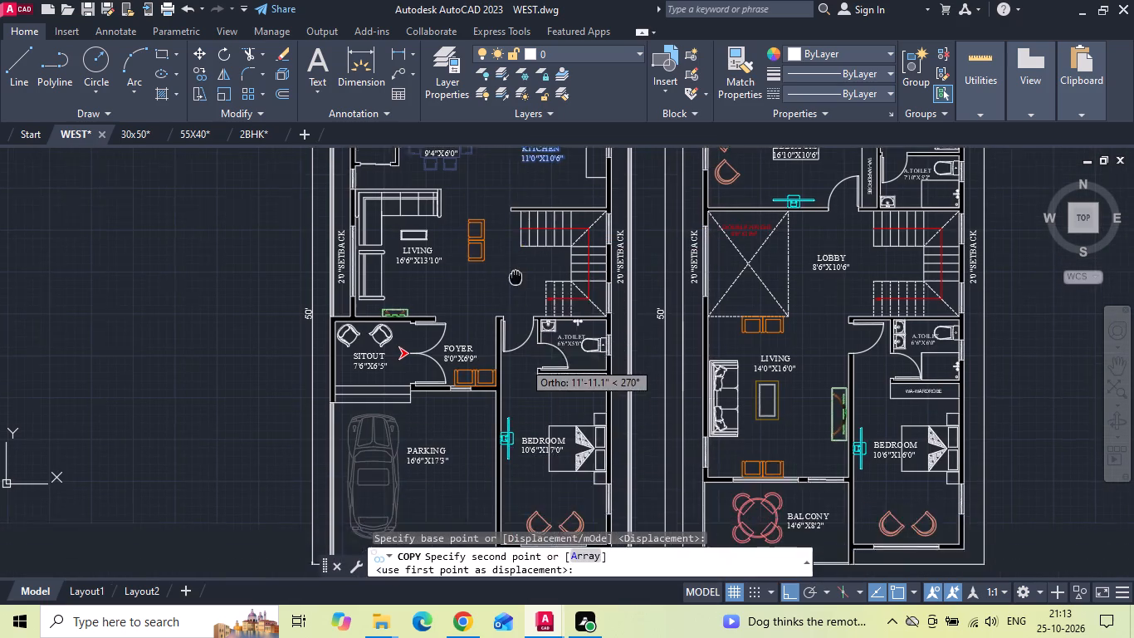
pyautogui.moveTo(516, 256); pyautogui.dragTo(516, 249, button='middle')
pyautogui.scroll(-2, 516, 186)
pyautogui.scroll(3, 514, 420)
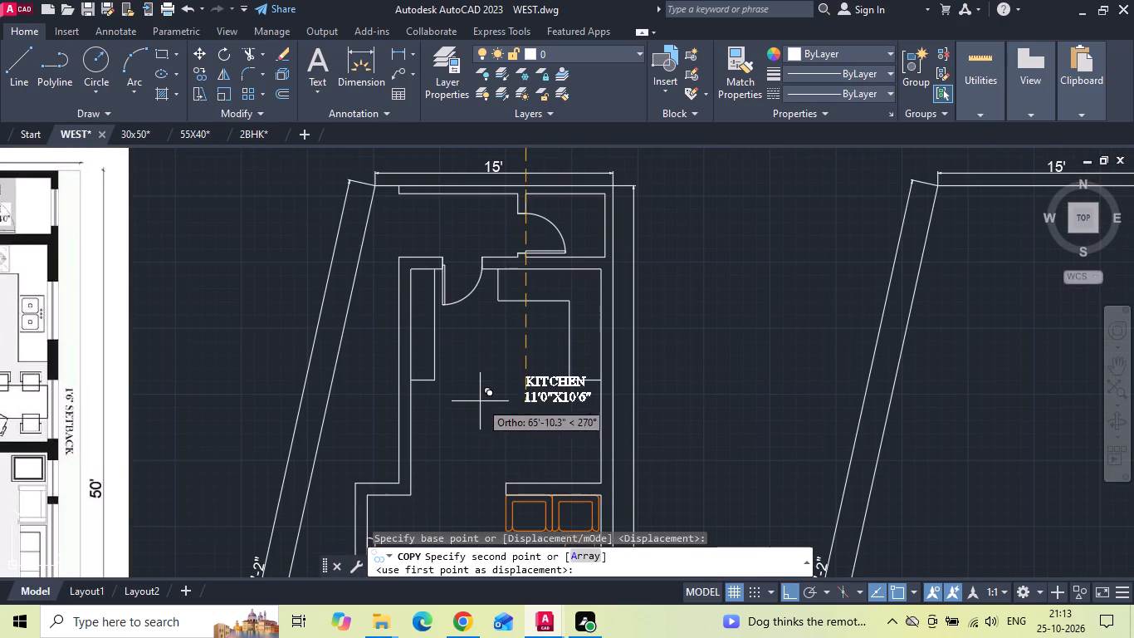
pyautogui.click(474, 384)
pyautogui.press('Escape')
# Move the copied KITCHEN label about 3'-2" to the left, clear of the counter, into the middle of the kitchen.
pyautogui.click(531, 371)
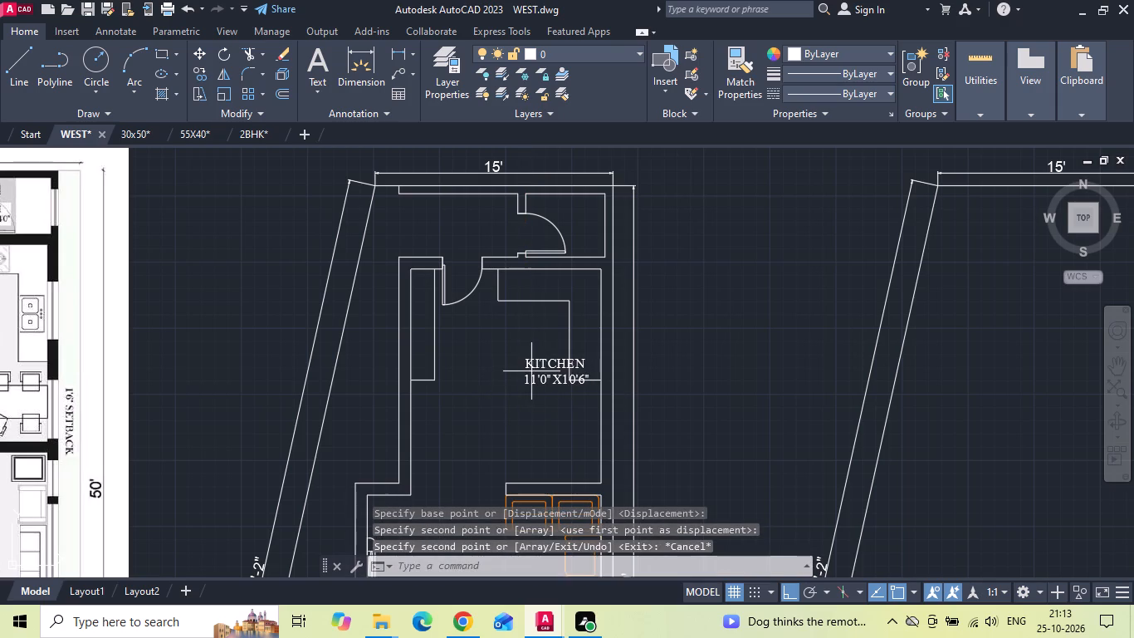
pyautogui.rightClick(531, 370)
pyautogui.click(505, 346)
pyautogui.rightClick(504, 346)
pyautogui.click(545, 306)
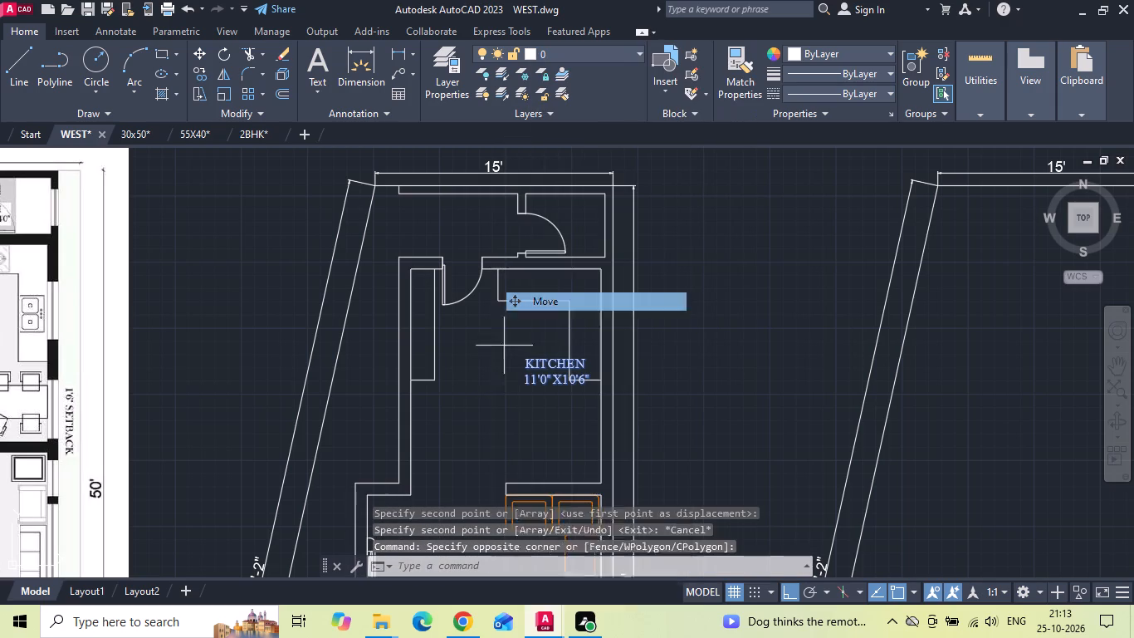
pyautogui.click(757, 301)
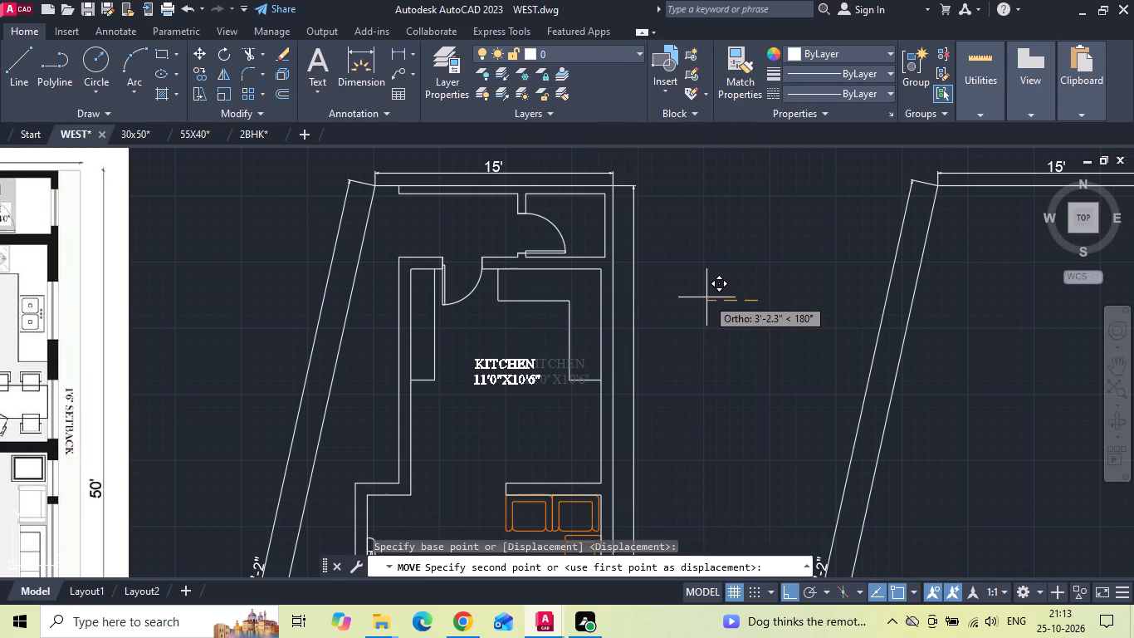
pyautogui.click(709, 297)
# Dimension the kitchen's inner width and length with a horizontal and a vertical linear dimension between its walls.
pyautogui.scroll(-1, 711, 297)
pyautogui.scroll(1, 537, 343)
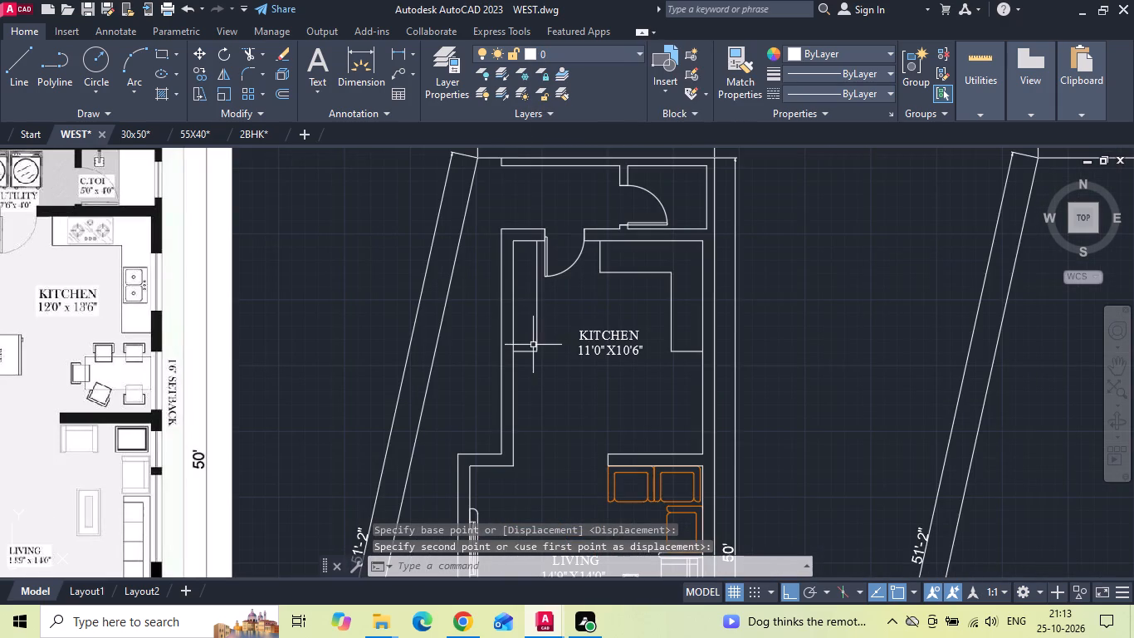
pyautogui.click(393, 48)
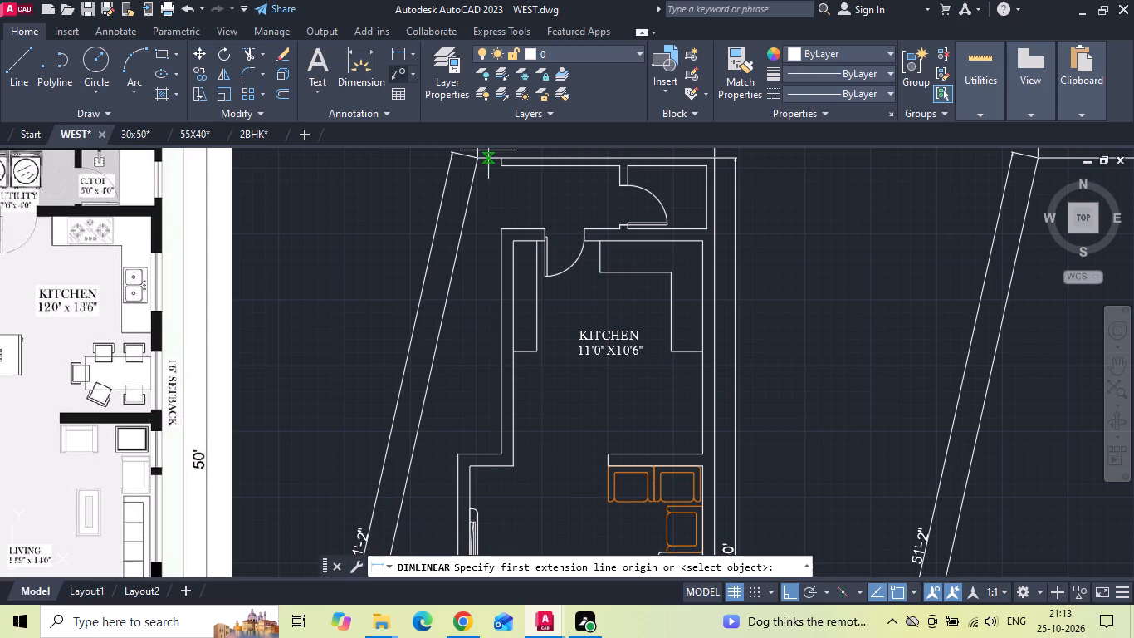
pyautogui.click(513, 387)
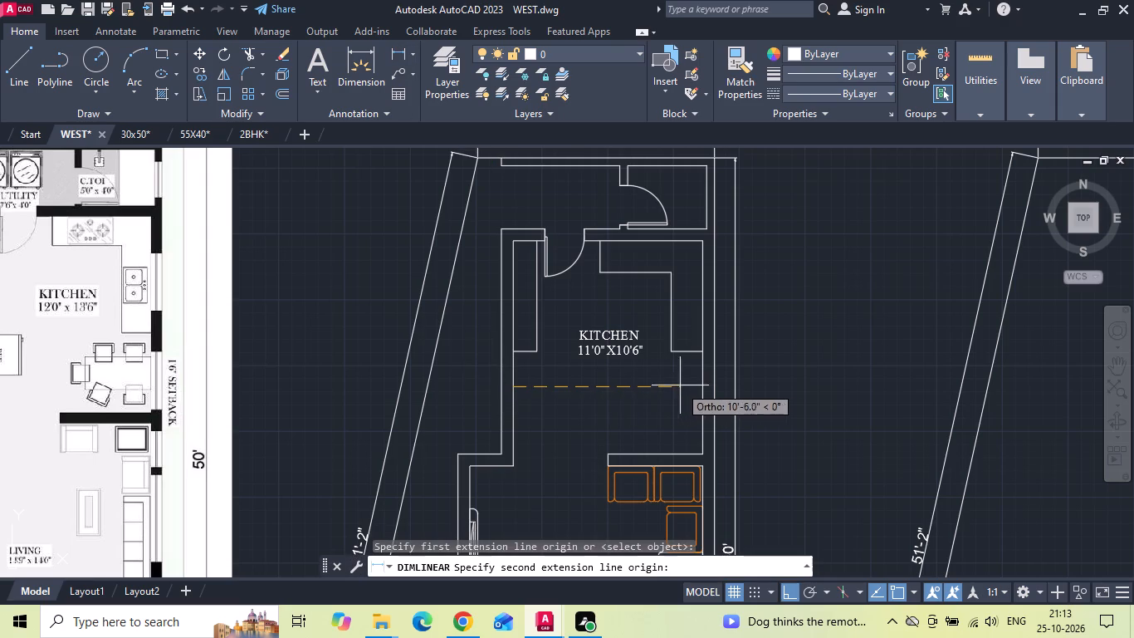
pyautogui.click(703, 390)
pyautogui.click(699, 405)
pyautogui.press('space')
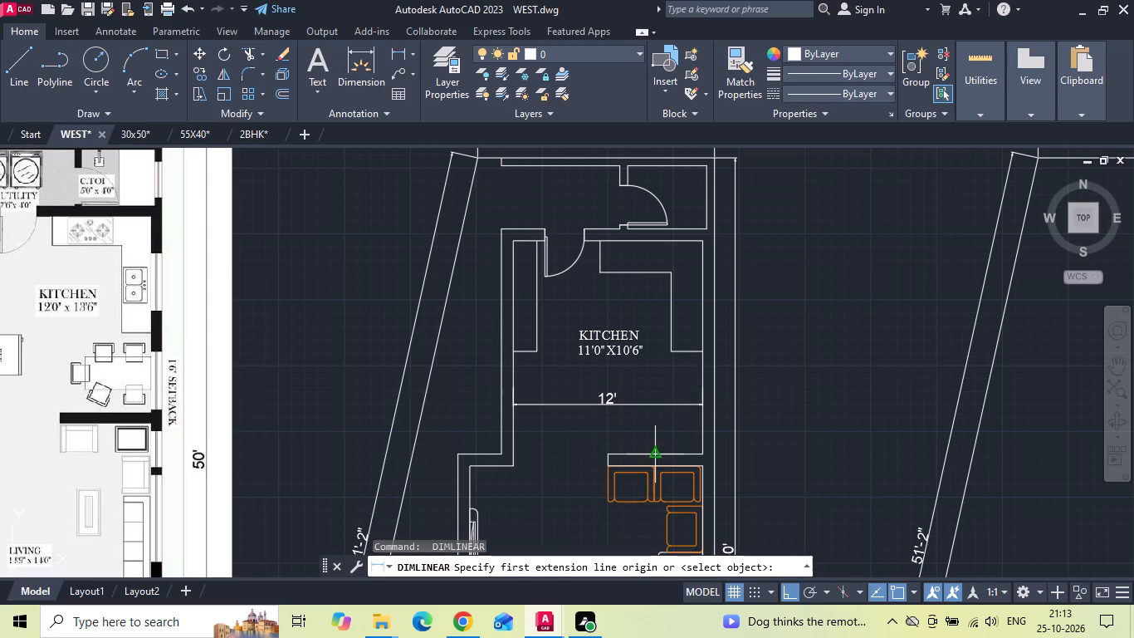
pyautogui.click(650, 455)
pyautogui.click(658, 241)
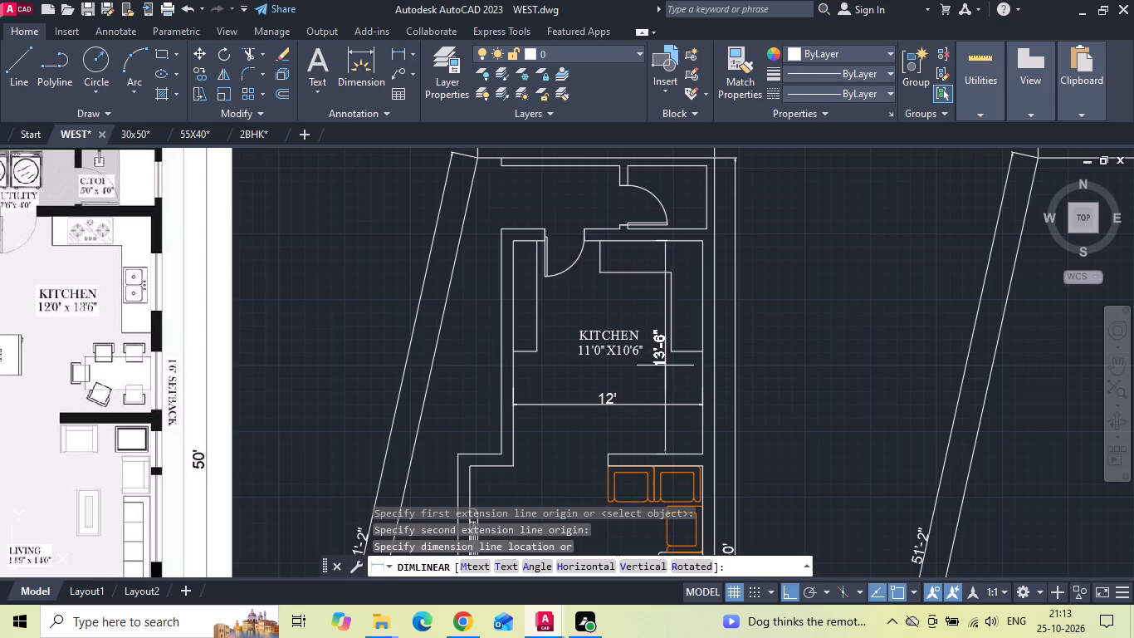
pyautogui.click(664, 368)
# Change the size in the KITCHEN label to 12'0"X13'6".
pyautogui.moveTo(681, 373); pyautogui.dragTo(804, 377, button='middle')
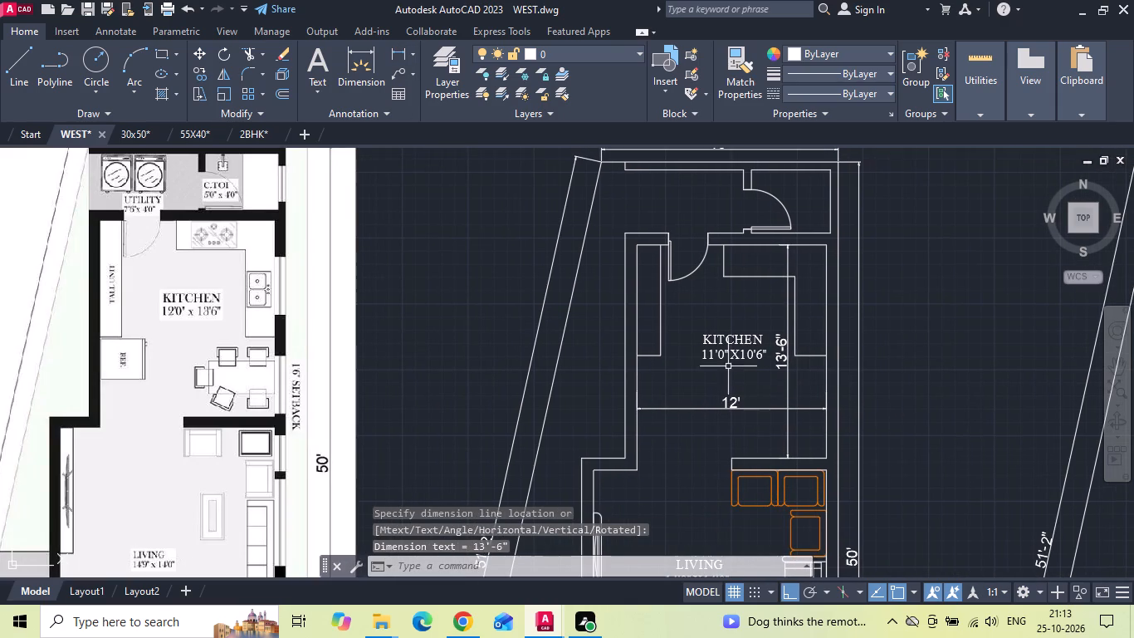
pyautogui.doubleClick(712, 356)
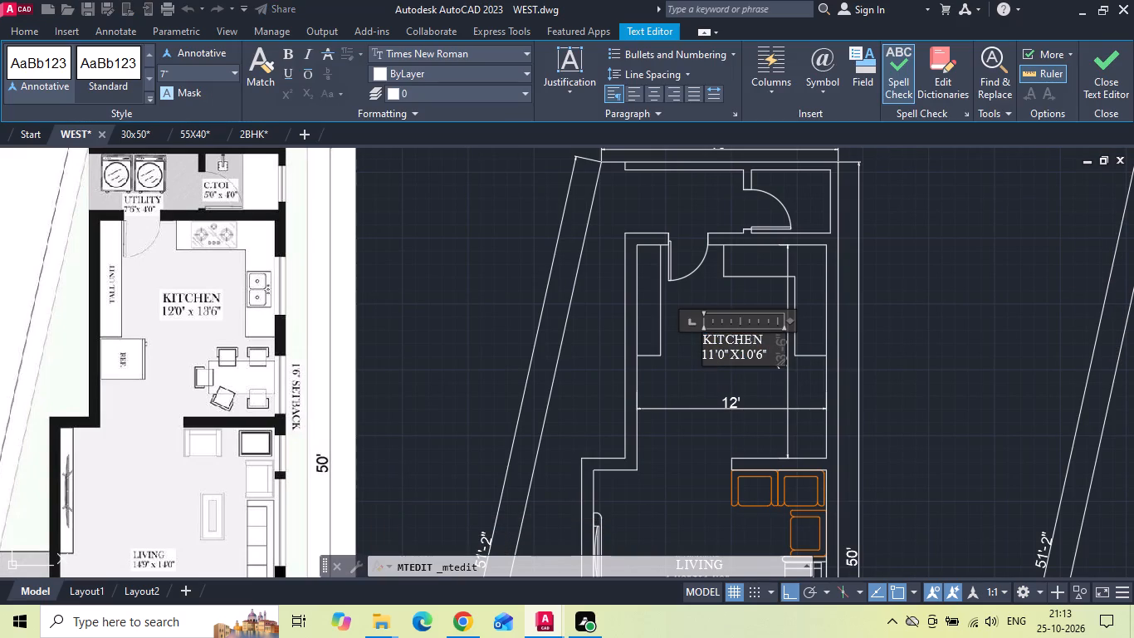
pyautogui.press('BackSpace')
pyautogui.press('2')
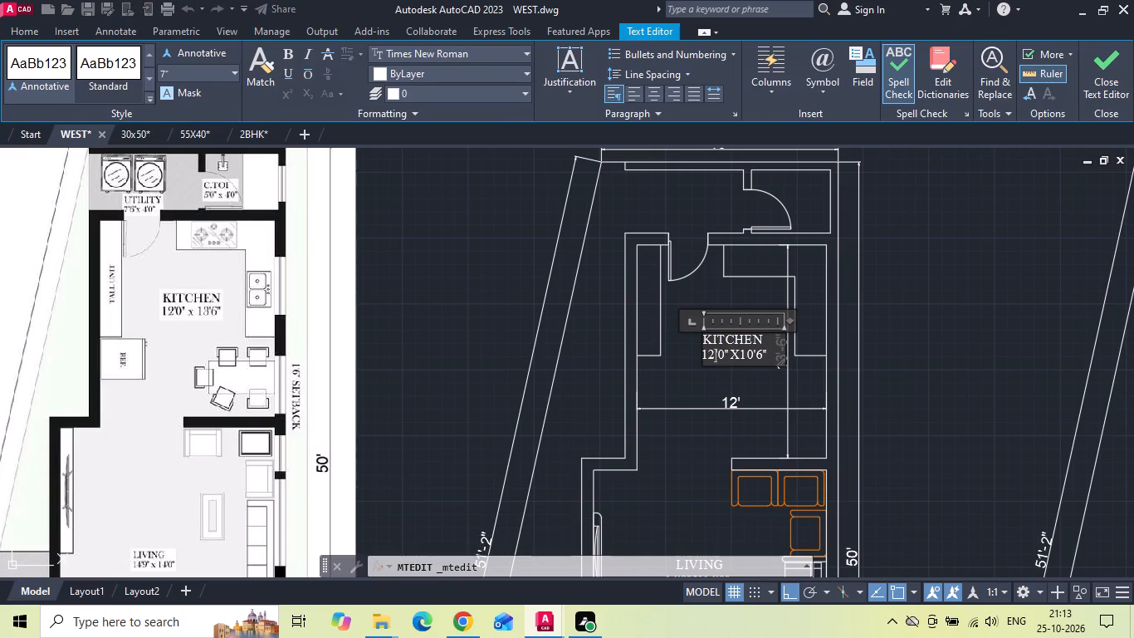
pyautogui.click(750, 355)
pyautogui.click(750, 355)
pyautogui.press('BackSpace')
pyautogui.press('3')
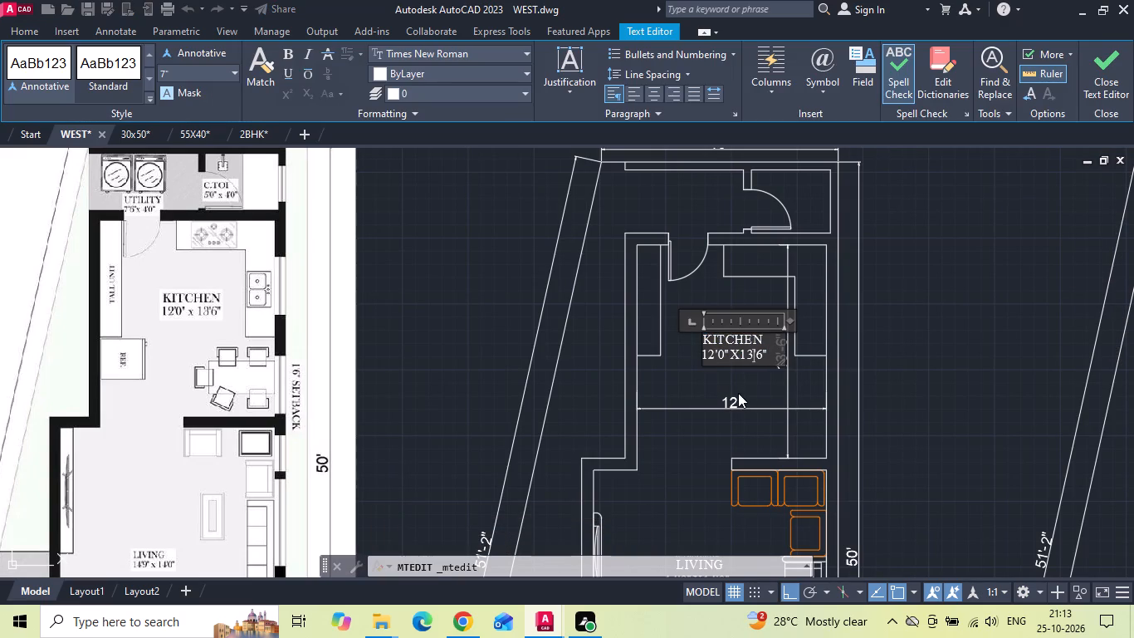
pyautogui.click(738, 388)
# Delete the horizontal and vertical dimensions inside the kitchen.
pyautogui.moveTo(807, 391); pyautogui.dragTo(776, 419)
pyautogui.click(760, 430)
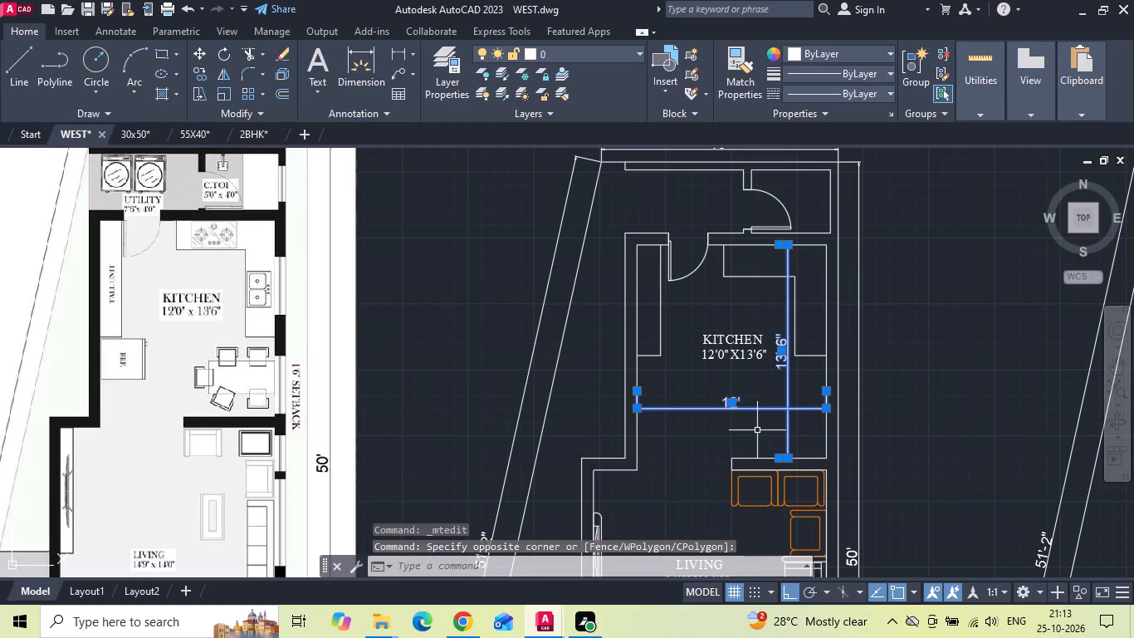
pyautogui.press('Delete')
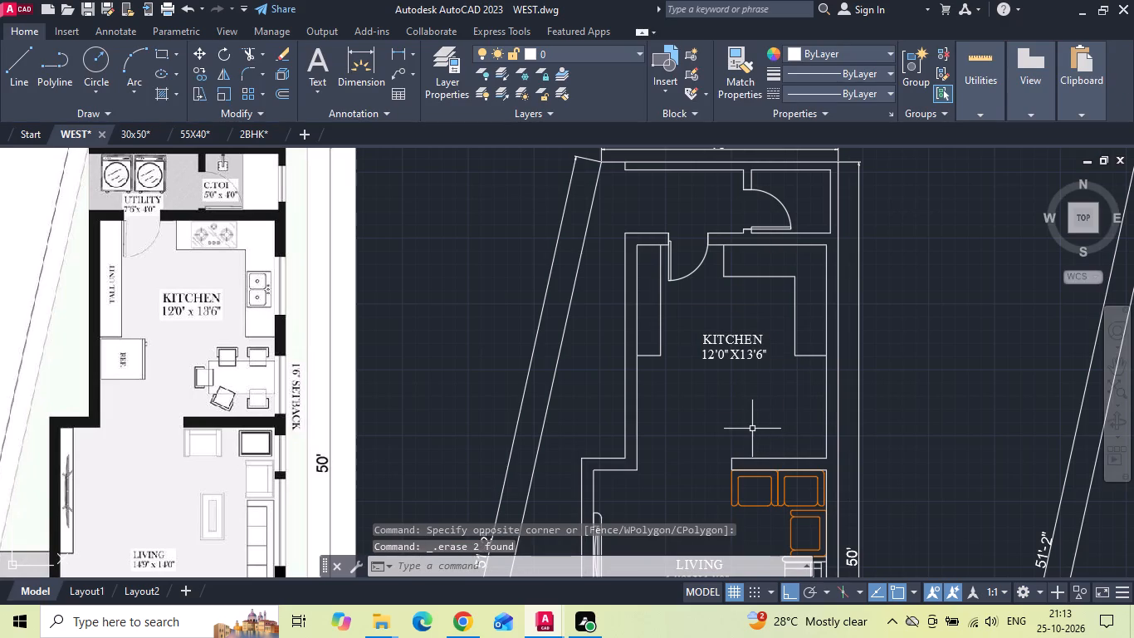
# Copy the UTILITY label from the ground floor plan above straight down into the utility area of the west-facing plan.
pyautogui.scroll(-2, 620, 416)
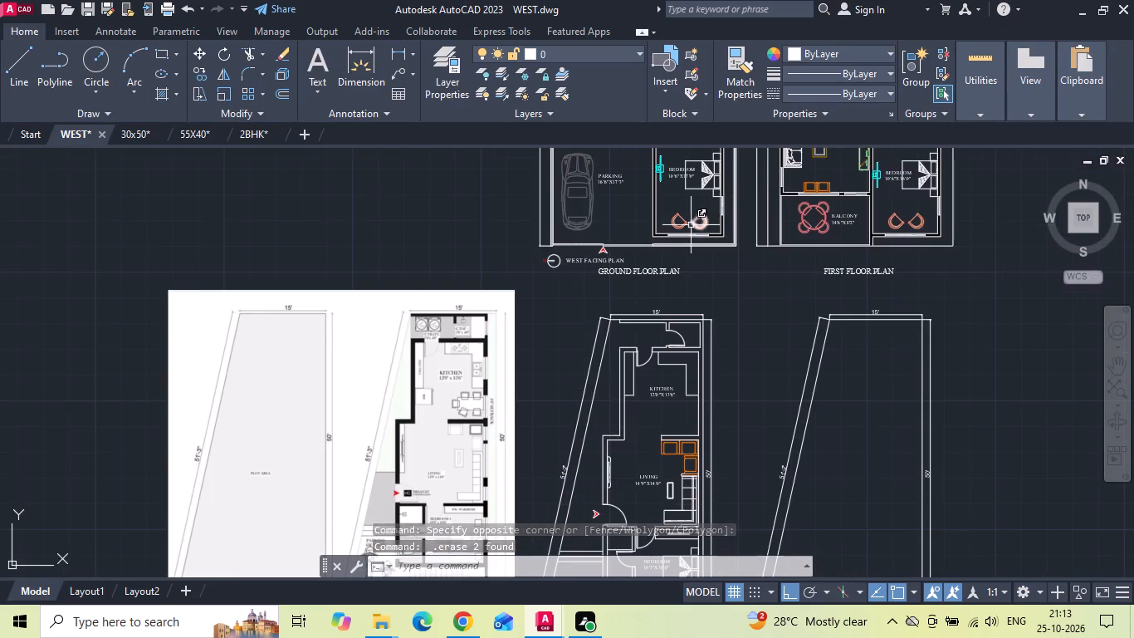
pyautogui.moveTo(687, 247); pyautogui.dragTo(665, 400, button='middle')
pyautogui.scroll(-2, 662, 415)
pyautogui.scroll(5, 636, 302)
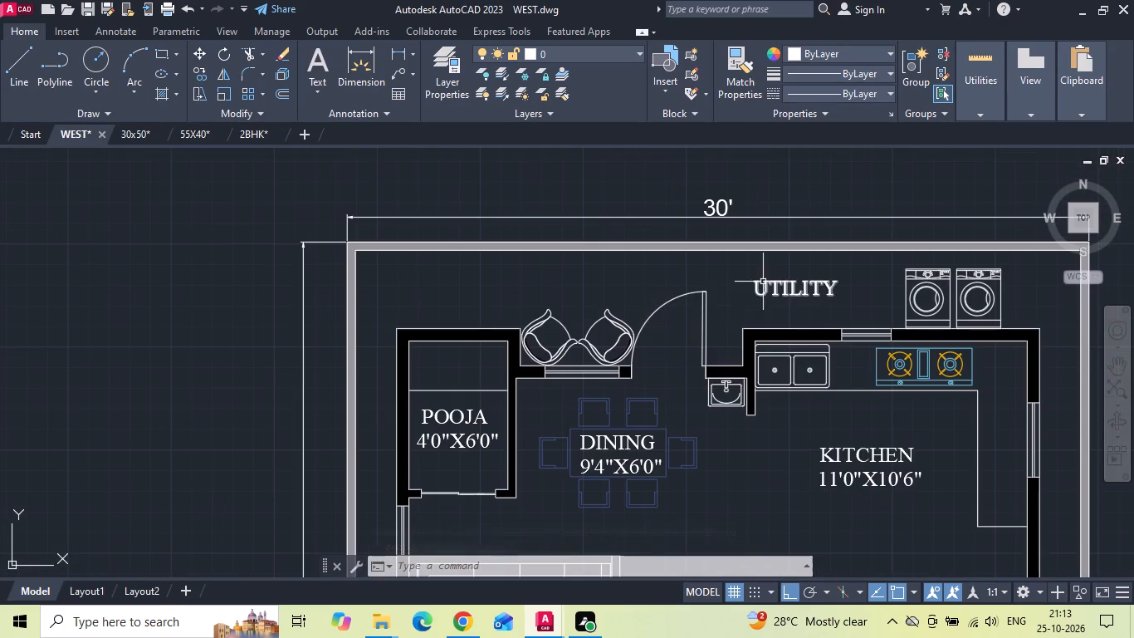
pyautogui.click(763, 282)
pyautogui.rightClick(764, 281)
pyautogui.click(789, 322)
pyautogui.click(774, 304)
pyautogui.scroll(-2, 745, 343)
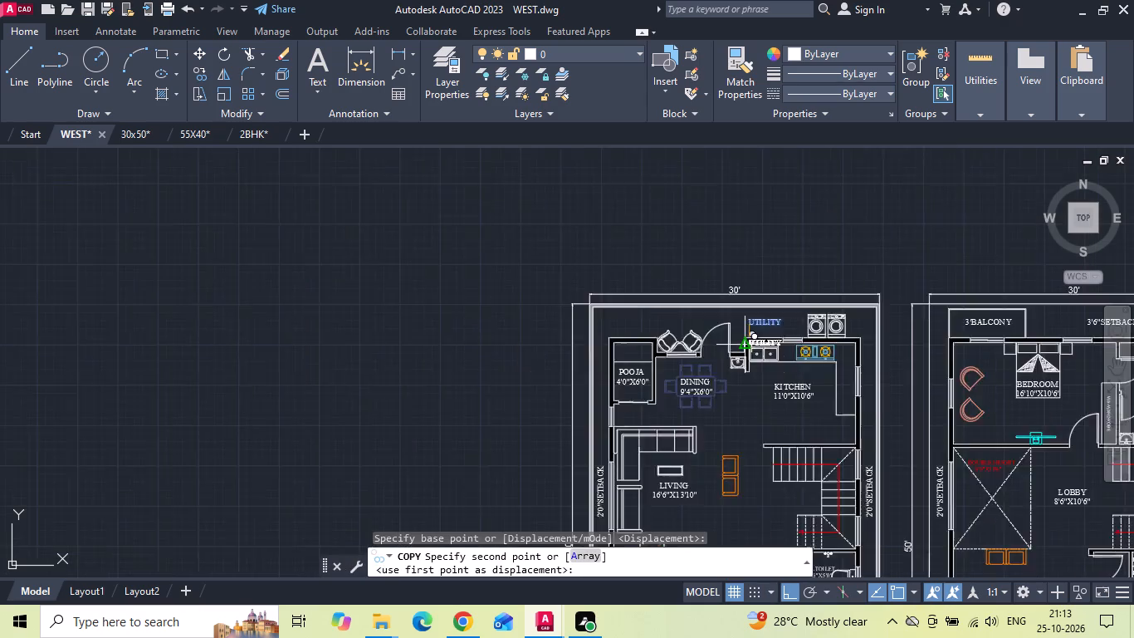
pyautogui.scroll(-1, 745, 342)
pyautogui.moveTo(714, 442); pyautogui.dragTo(712, 233, button='middle')
pyautogui.scroll(2, 729, 499)
pyautogui.moveTo(729, 499); pyautogui.dragTo(721, 424, button='middle')
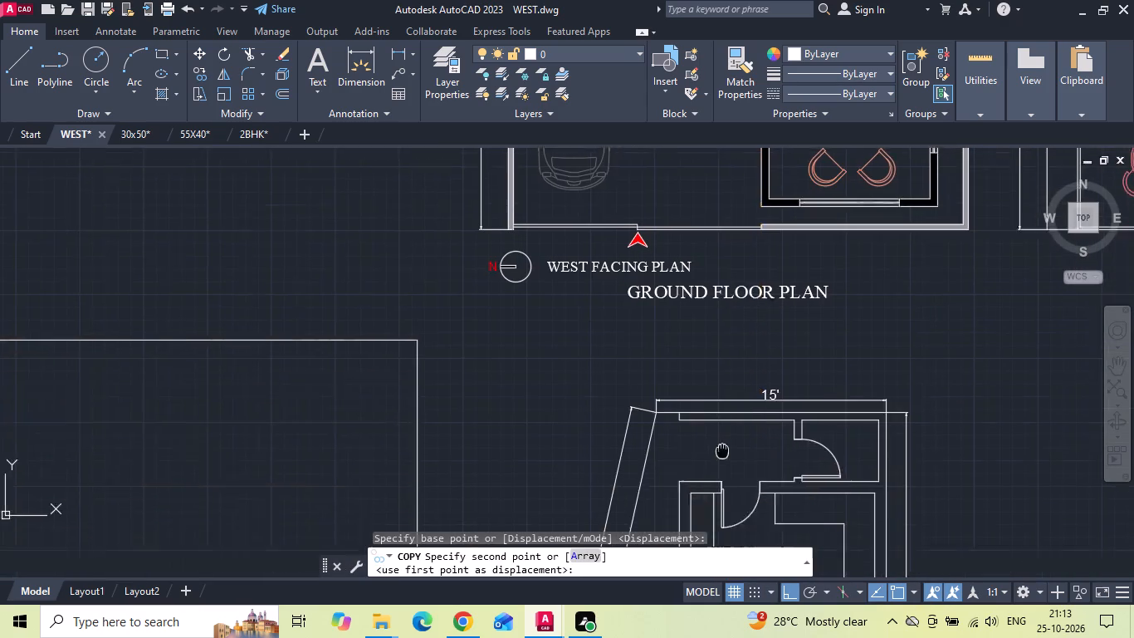
pyautogui.moveTo(721, 424); pyautogui.dragTo(722, 399, button='middle')
pyautogui.moveTo(723, 391); pyautogui.dragTo(727, 349, button='middle')
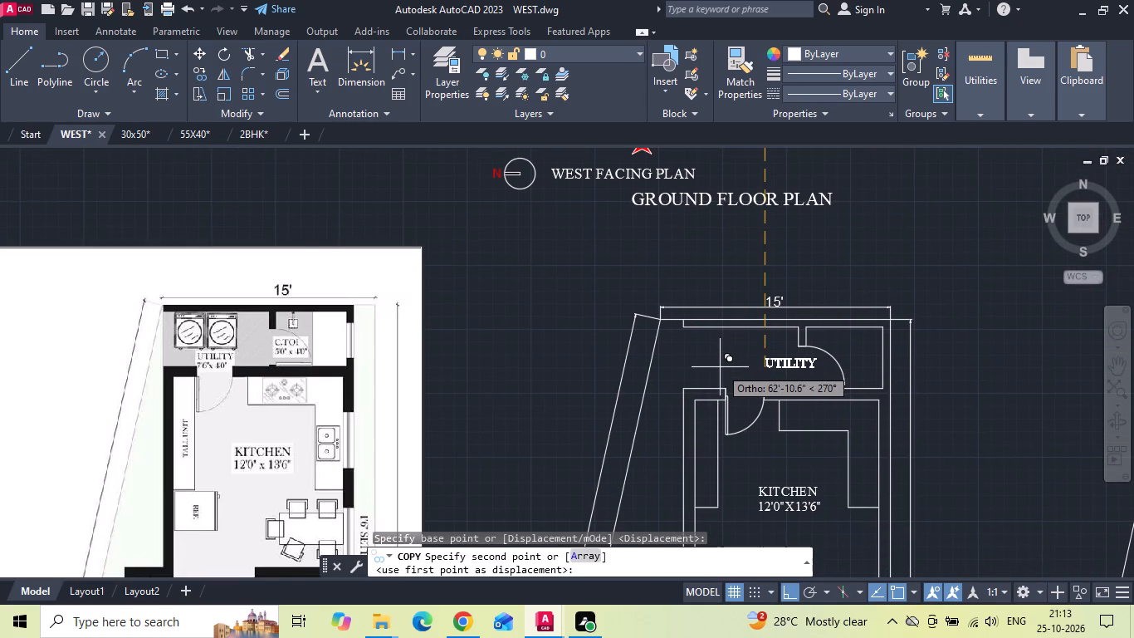
pyautogui.click(720, 364)
pyautogui.press('Escape')
# Move the copied UTILITY label about 3'-3" to the left, clear of the toilet door, into the utility area.
pyautogui.click(785, 352)
pyautogui.rightClick(785, 351)
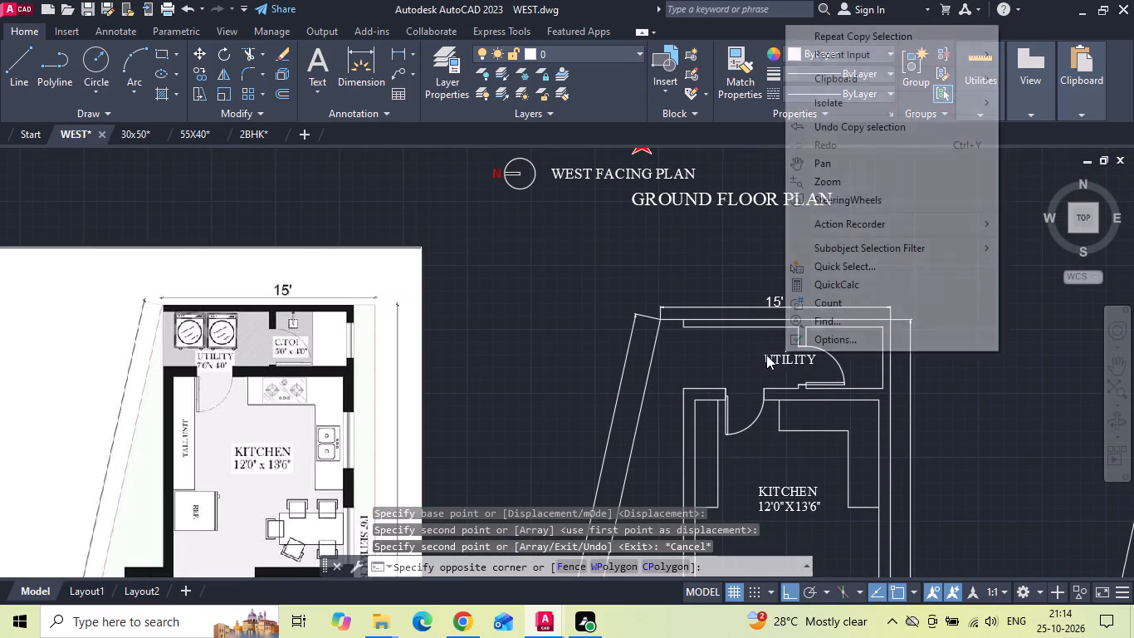
pyautogui.click(765, 355)
pyautogui.rightClick(765, 355)
pyautogui.click(821, 296)
pyautogui.scroll(1, 797, 367)
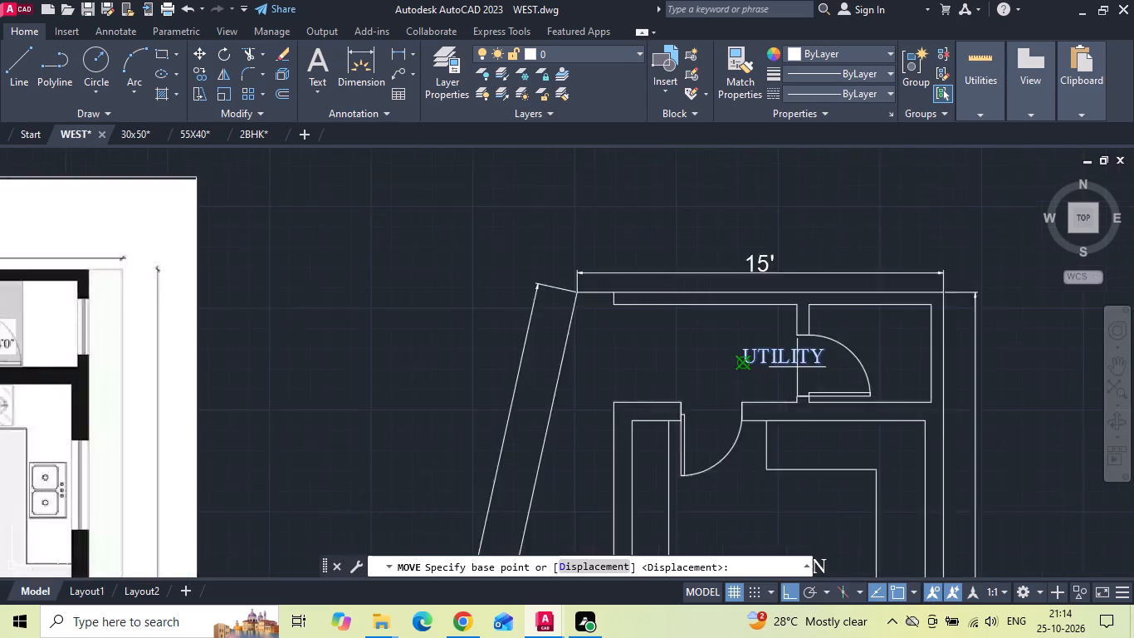
pyautogui.scroll(1, 797, 367)
pyautogui.moveTo(836, 373); pyautogui.dragTo(816, 379)
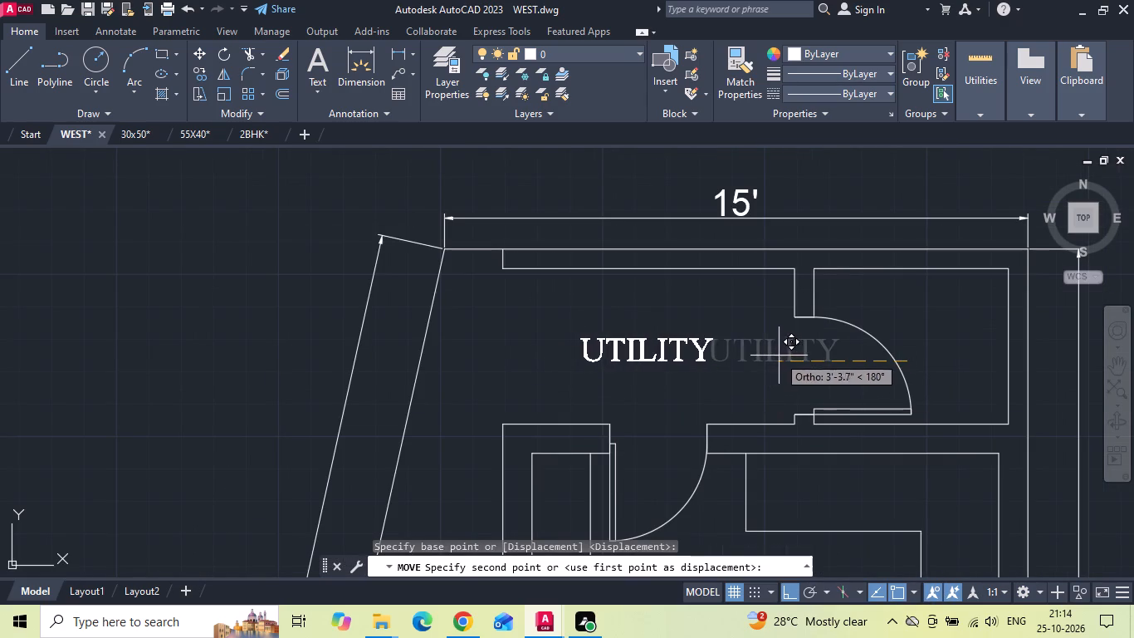
pyautogui.click(781, 355)
# Measure the utility area's inner width from the toilet wall to the outer wall end with a temporary linear dimension.
pyautogui.scroll(-2, 817, 341)
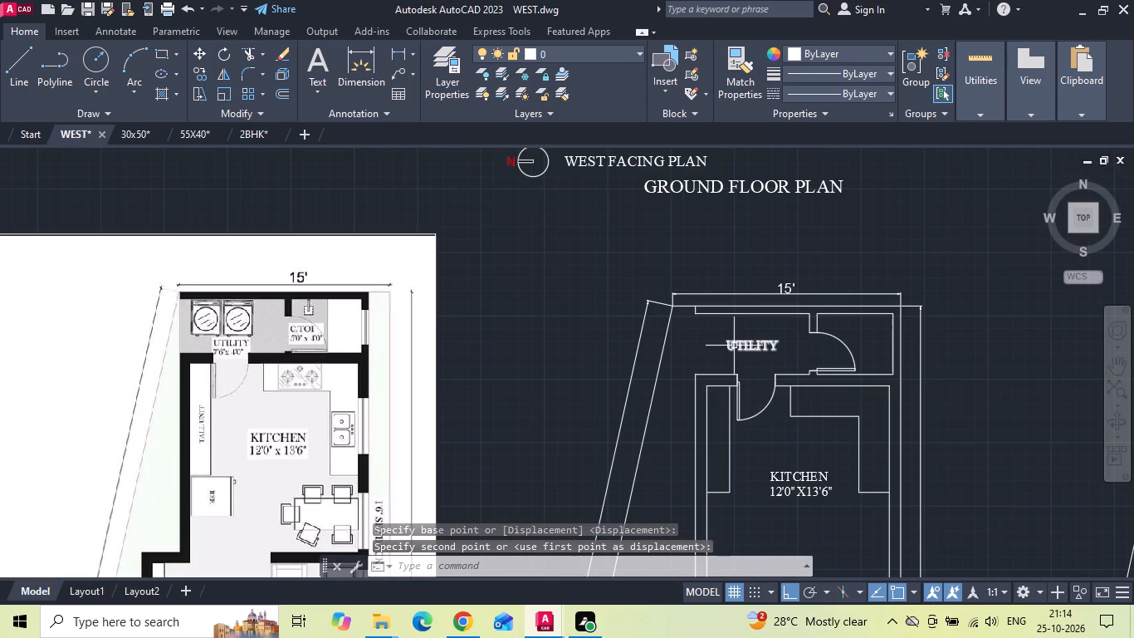
pyautogui.click(390, 47)
pyautogui.scroll(1, 694, 260)
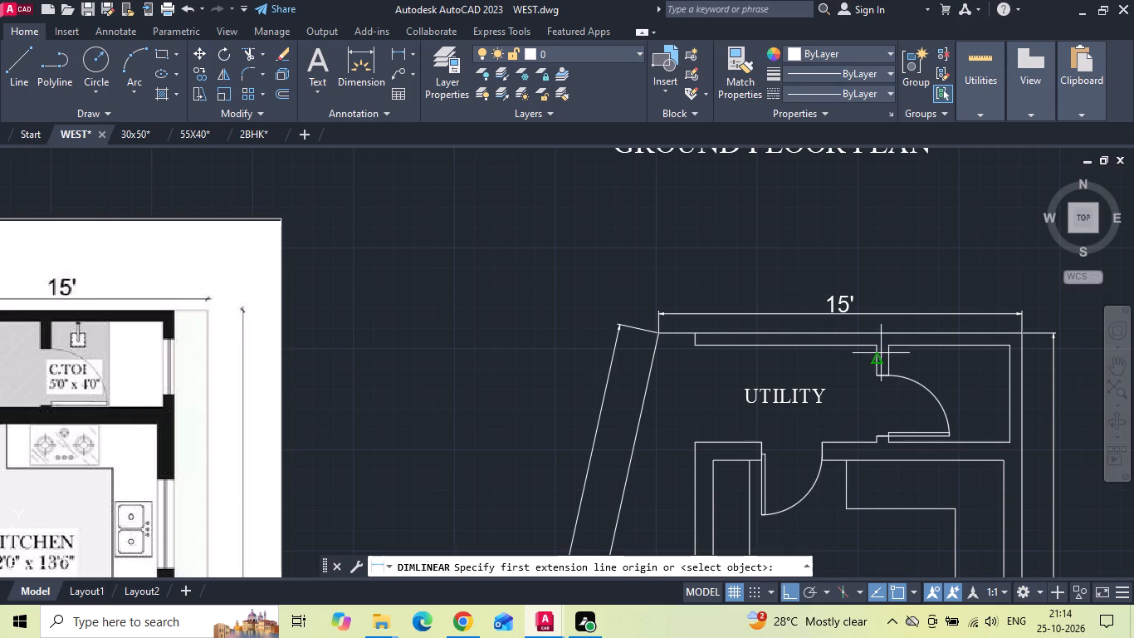
pyautogui.moveTo(877, 346); pyautogui.dragTo(867, 347)
pyautogui.click(695, 351)
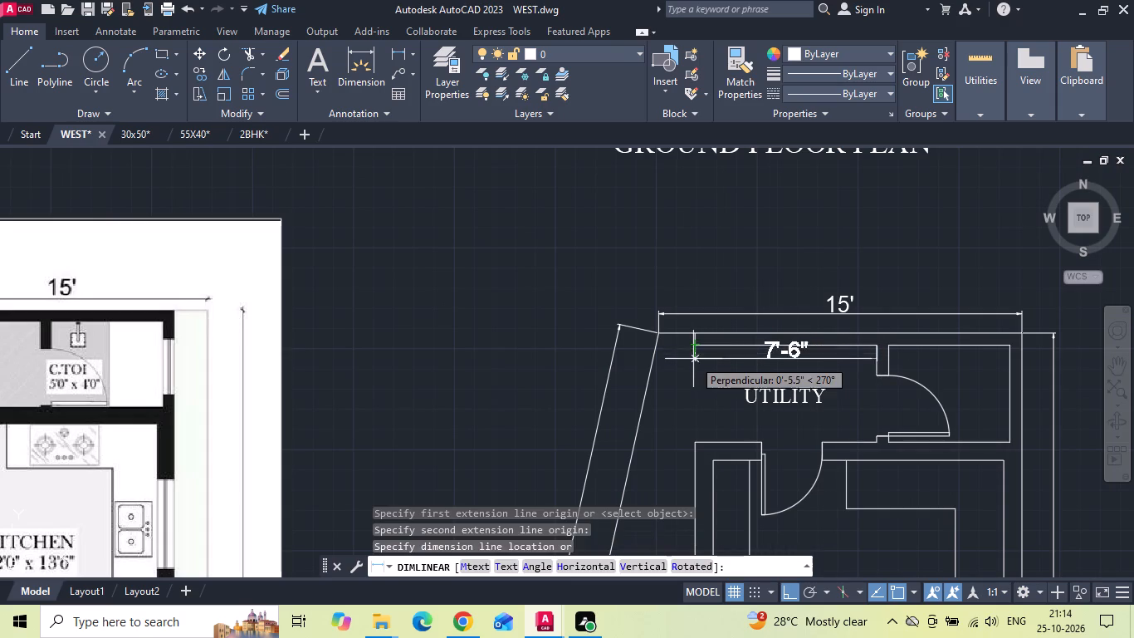
pyautogui.press('Escape')
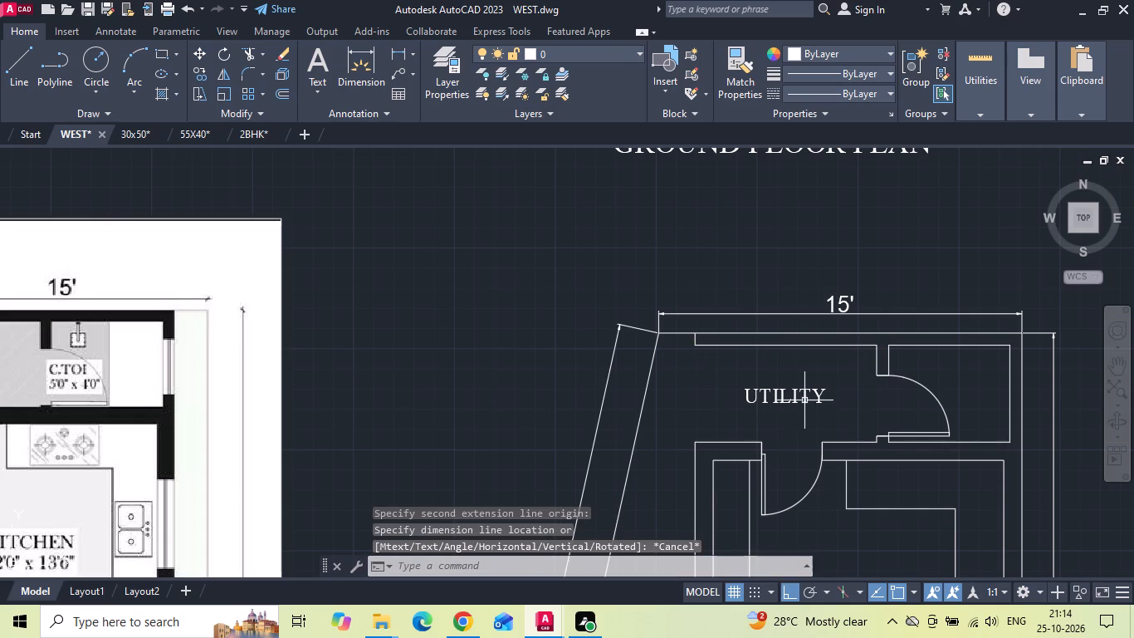
# Move the UTILITY label slightly upward within the utility area.
pyautogui.click(804, 395)
pyautogui.rightClick(805, 394)
pyautogui.click(844, 298)
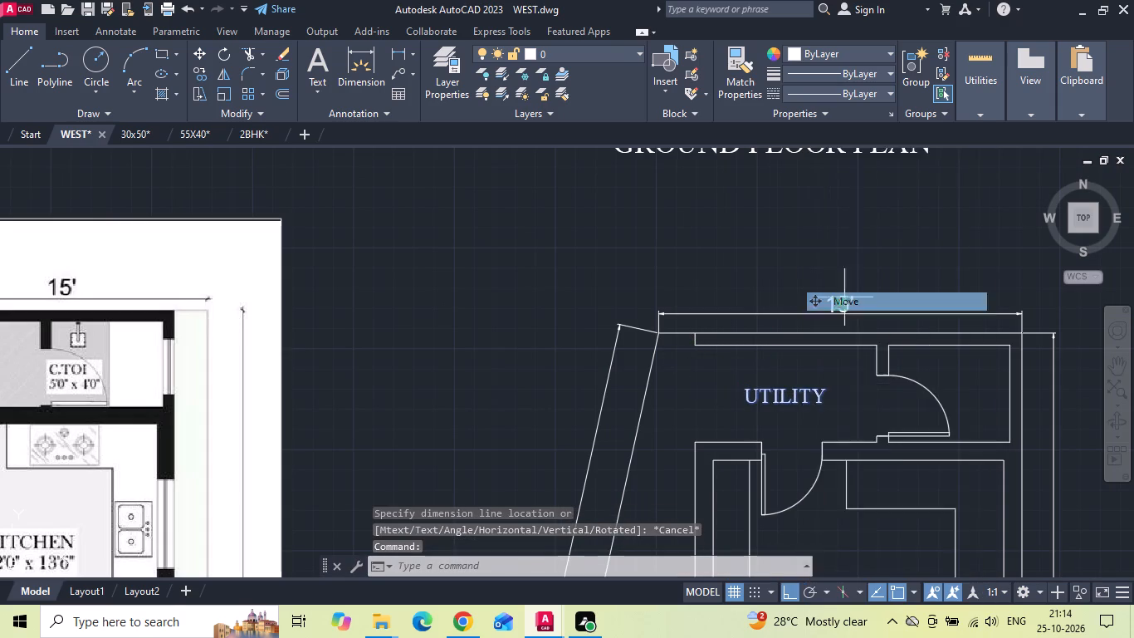
pyautogui.scroll(1, 820, 403)
pyautogui.click(791, 439)
pyautogui.click(789, 425)
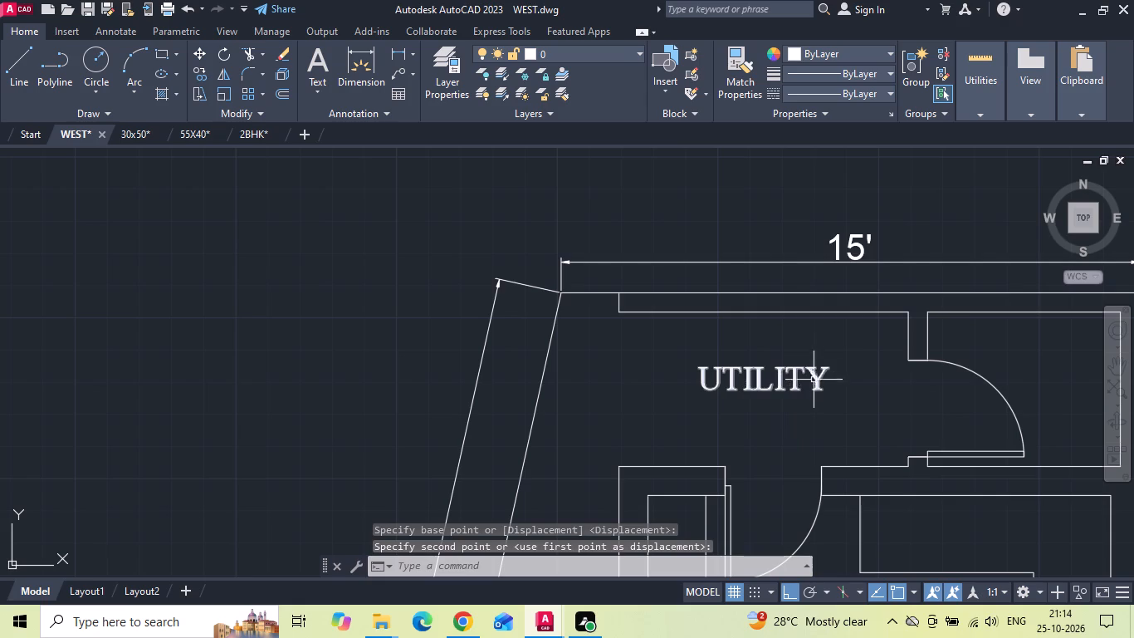
# Add the size line 7'6"X4'0" beneath UTILITY in the utility area's label.
pyautogui.doubleClick(819, 384)
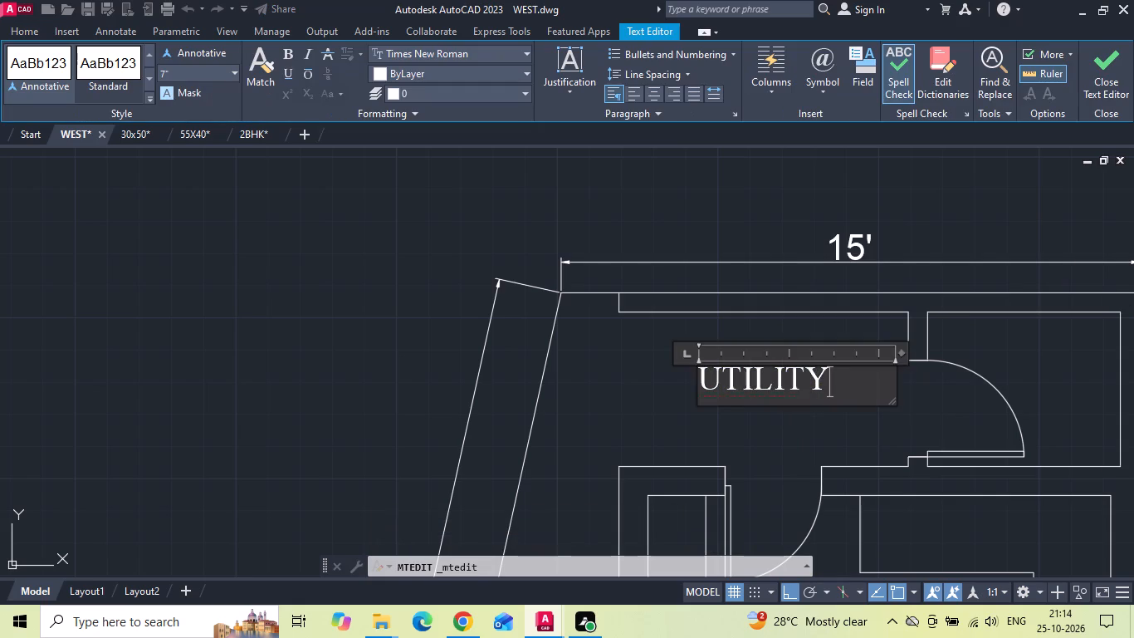
pyautogui.press('BackSpace')
pyautogui.press('7')
pyautogui.hotkey('ctrl', 'z')
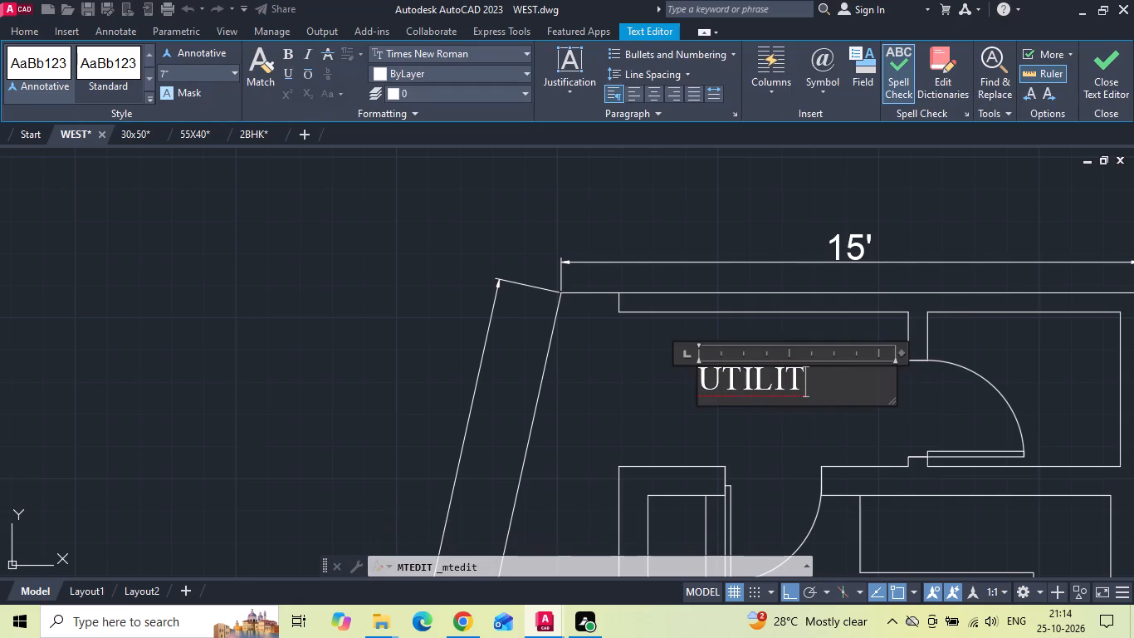
pyautogui.hotkey('ctrl', 'z')
pyautogui.press('Return')
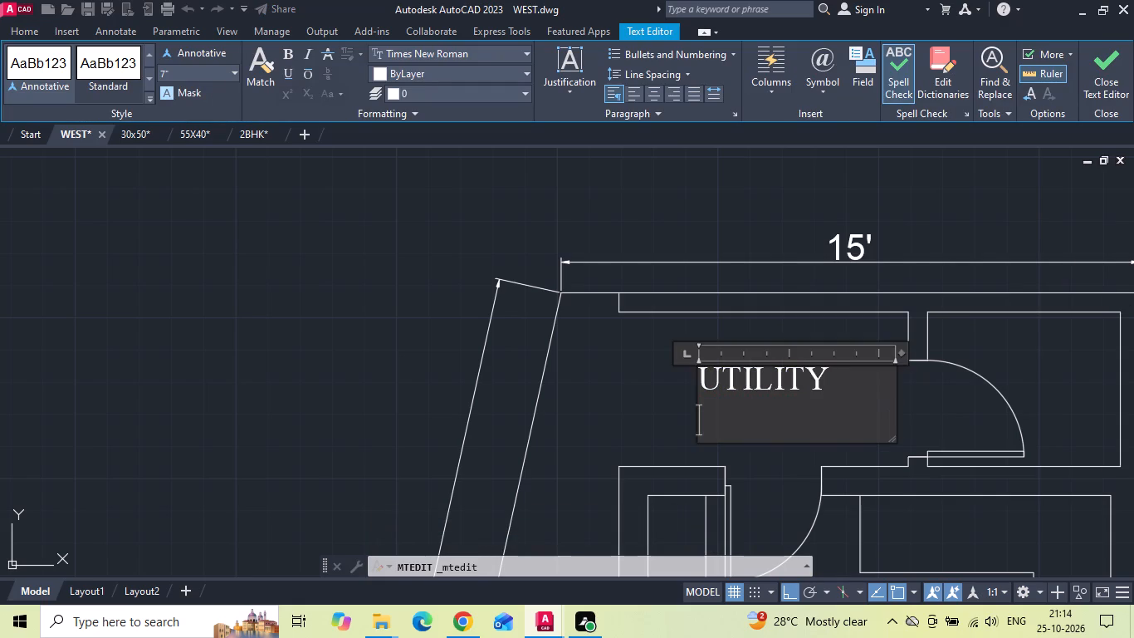
pyautogui.write('7\'6"4')
pyautogui.press("'")
pyautogui.write('0"')
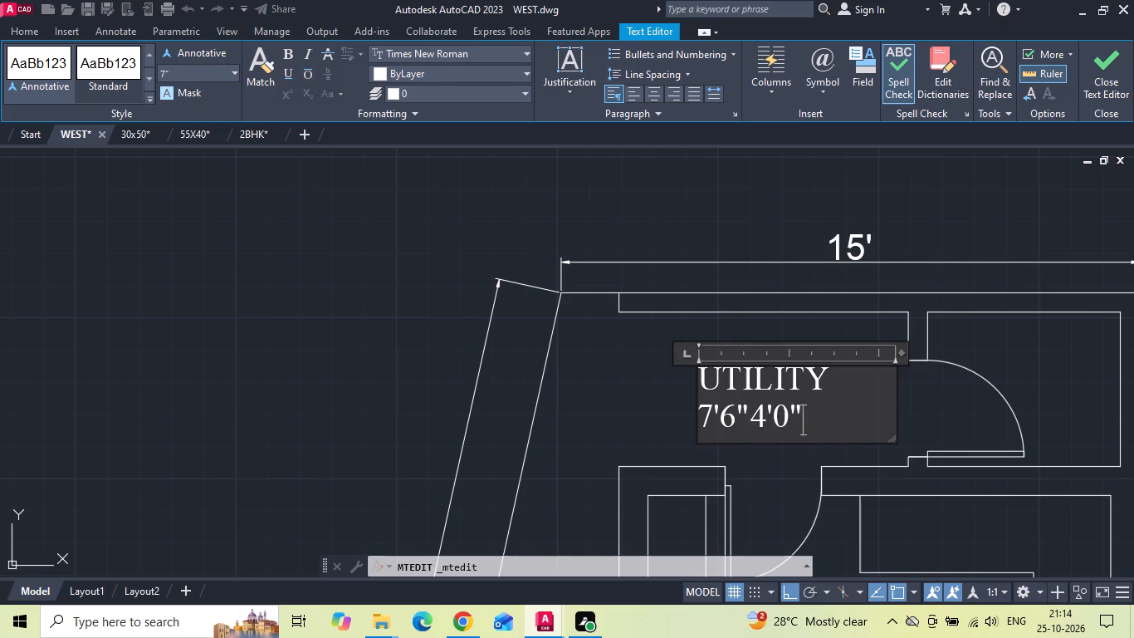
pyautogui.click(754, 410)
pyautogui.press('x')
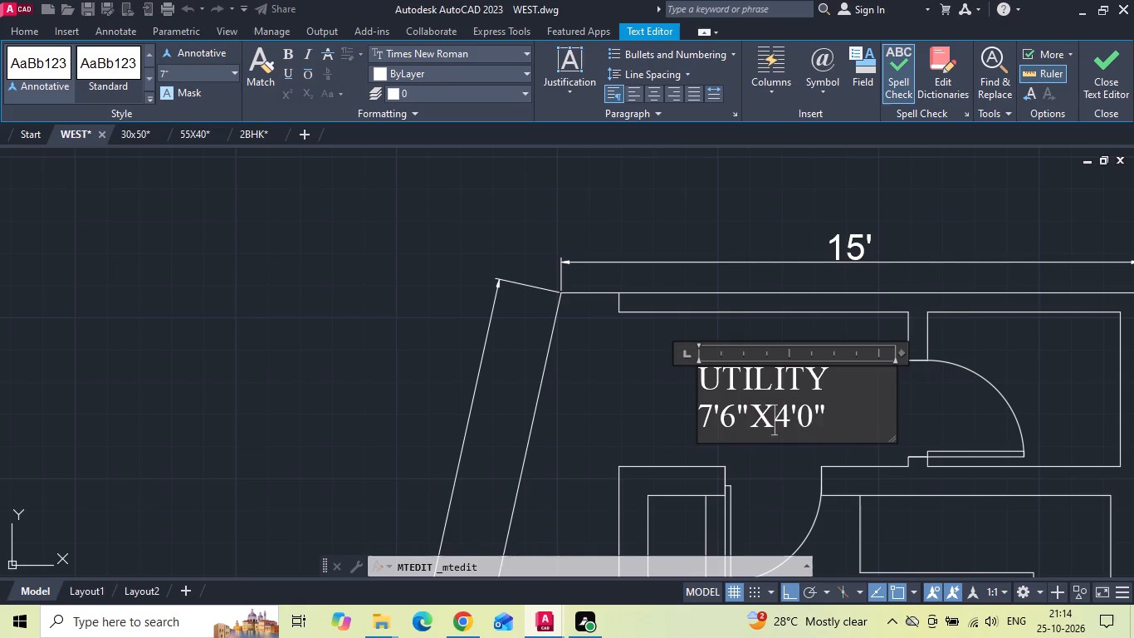
pyautogui.scroll(-1, 709, 361)
pyautogui.click(708, 285)
# Copy the pair of washing machines from the utility of the ground floor plan above into the west-facing plan's utility area.
pyautogui.scroll(-3, 657, 327)
pyautogui.scroll(2, 661, 366)
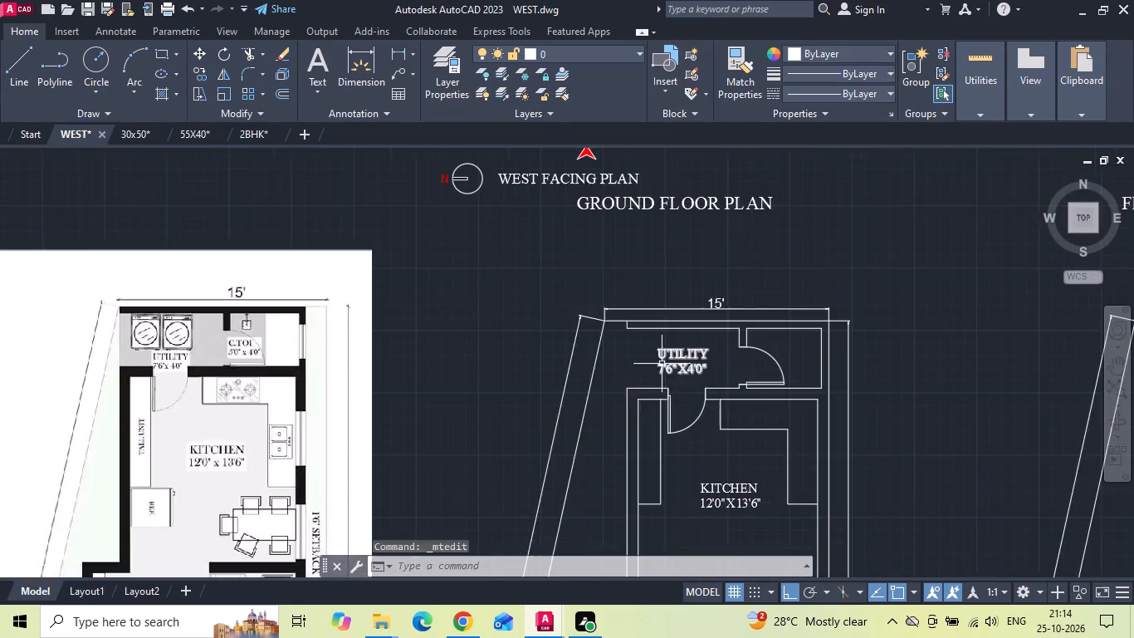
pyautogui.scroll(-3, 641, 396)
pyautogui.scroll(2, 650, 290)
pyautogui.moveTo(661, 302); pyautogui.dragTo(661, 425, button='middle')
pyautogui.scroll(-2, 661, 426)
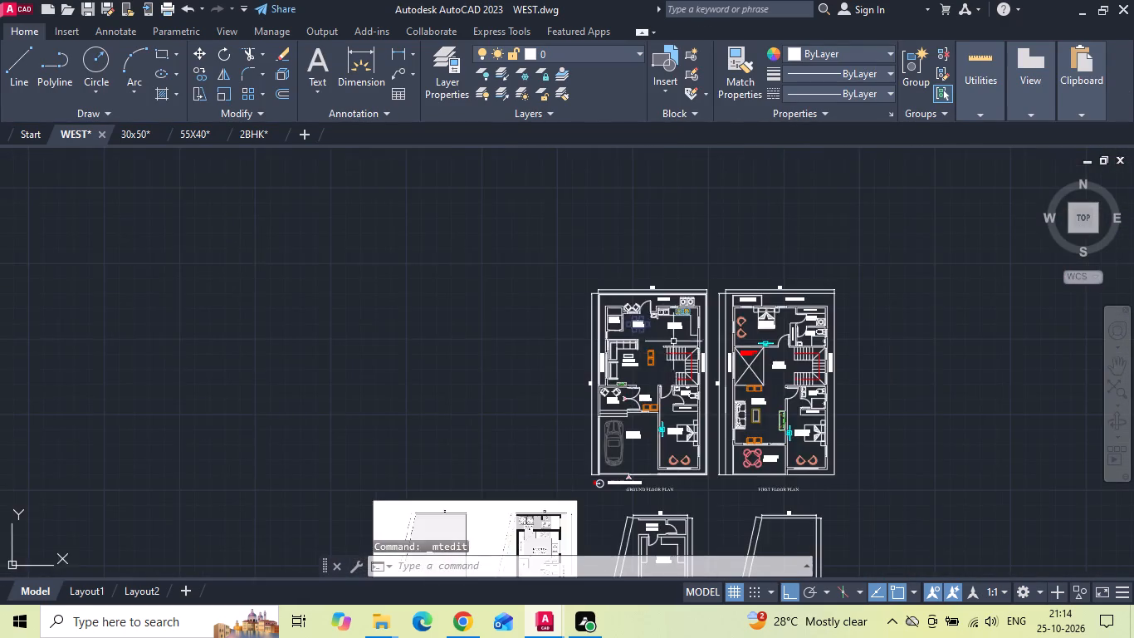
pyautogui.scroll(3, 687, 304)
pyautogui.click(689, 297)
pyautogui.rightClick(689, 297)
pyautogui.click(706, 326)
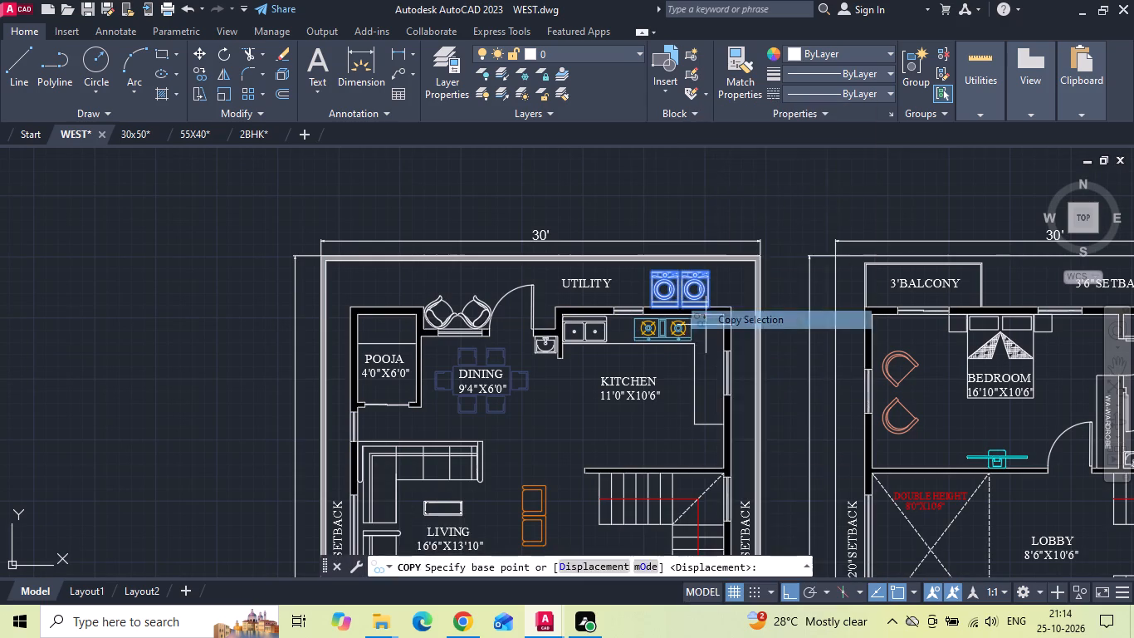
pyautogui.moveTo(691, 302); pyautogui.dragTo(685, 329)
pyautogui.scroll(-3, 675, 361)
pyautogui.moveTo(572, 496); pyautogui.dragTo(617, 213, button='middle')
pyautogui.scroll(1, 563, 277)
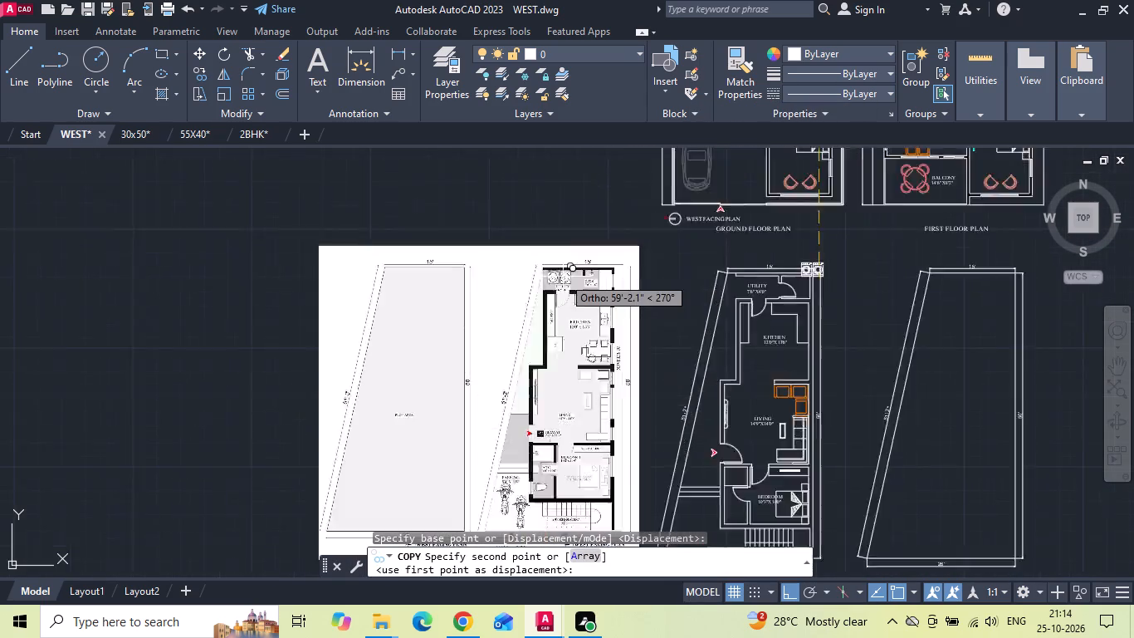
pyautogui.scroll(3, 563, 277)
pyautogui.scroll(-2, 455, 293)
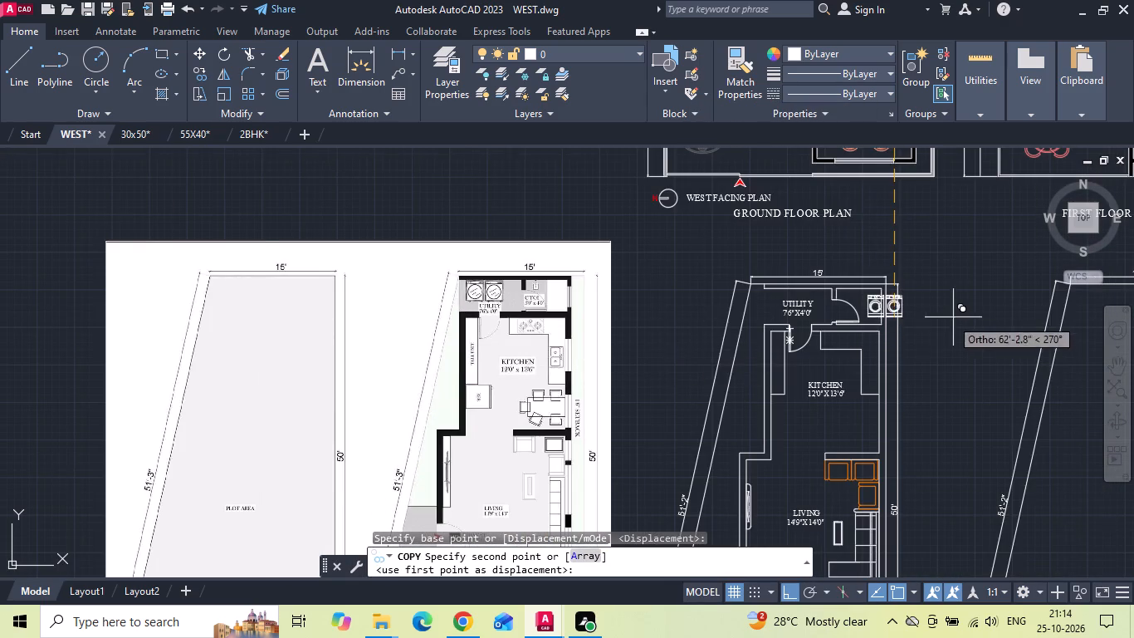
pyautogui.scroll(1, 953, 317)
pyautogui.click(788, 596)
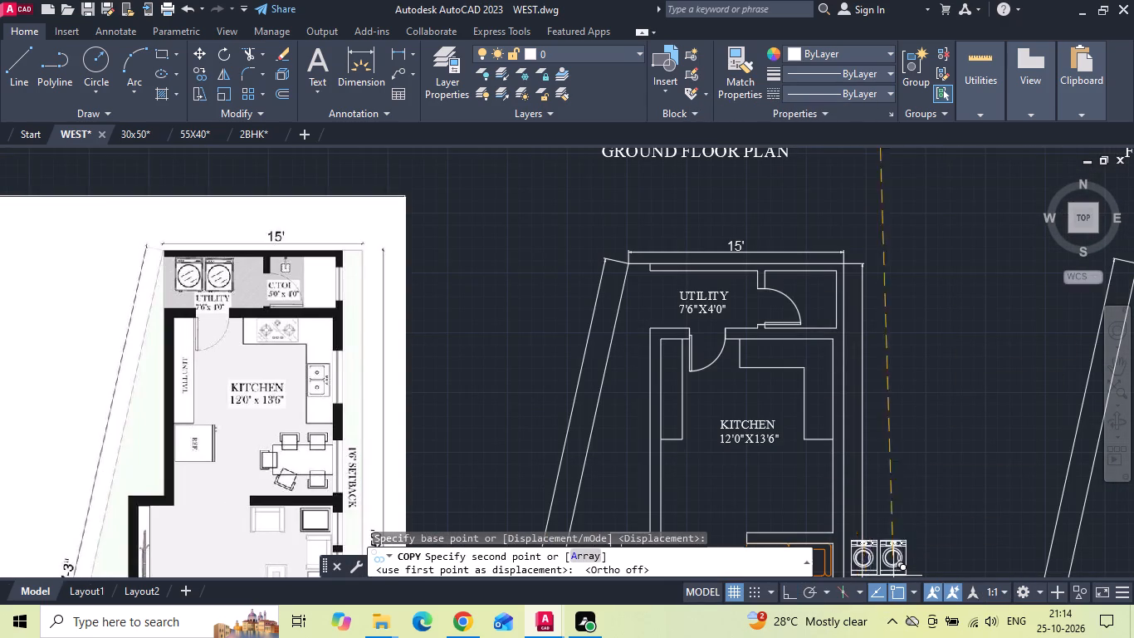
pyautogui.scroll(1, 667, 350)
pyautogui.moveTo(673, 315); pyautogui.dragTo(703, 431, button='middle')
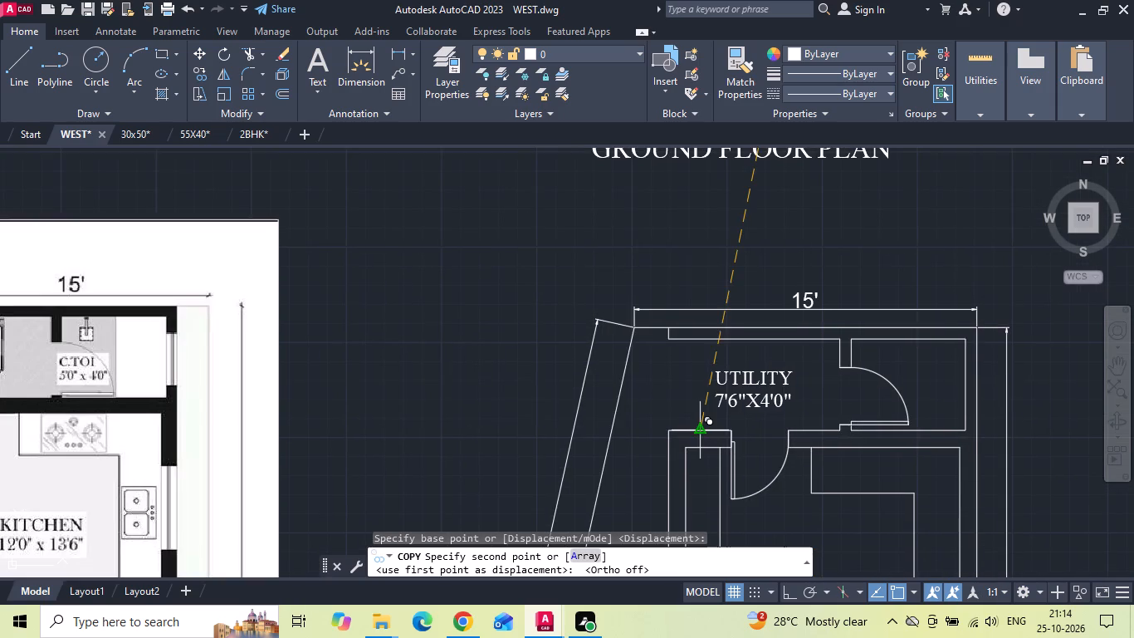
pyautogui.moveTo(720, 417); pyautogui.dragTo(852, 400, button='middle')
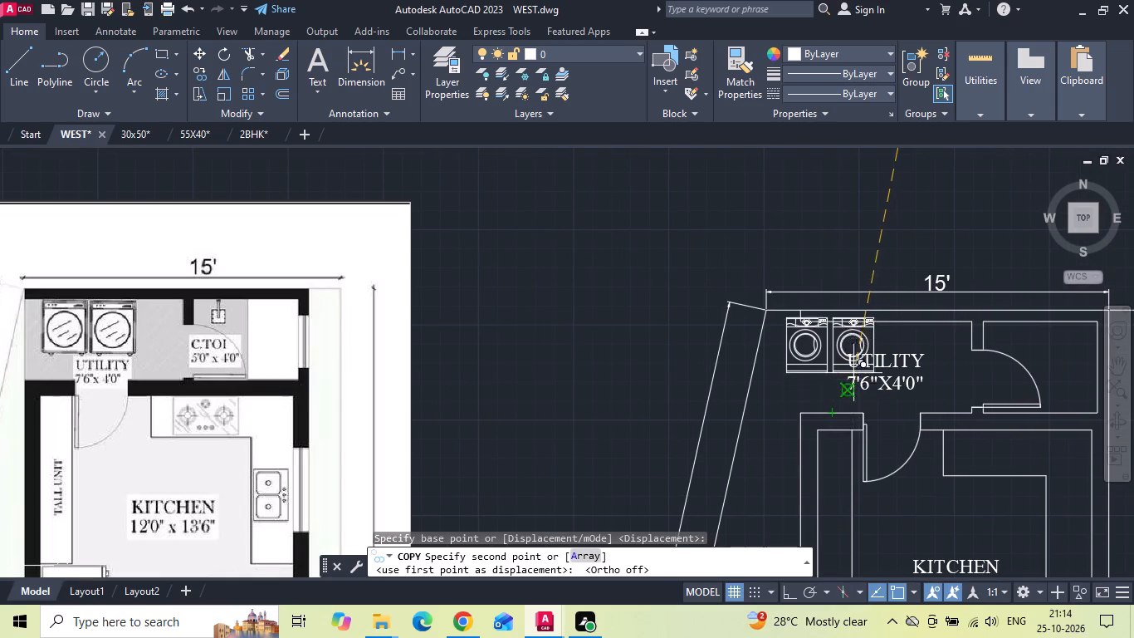
pyautogui.scroll(3, 853, 371)
pyautogui.click(867, 437)
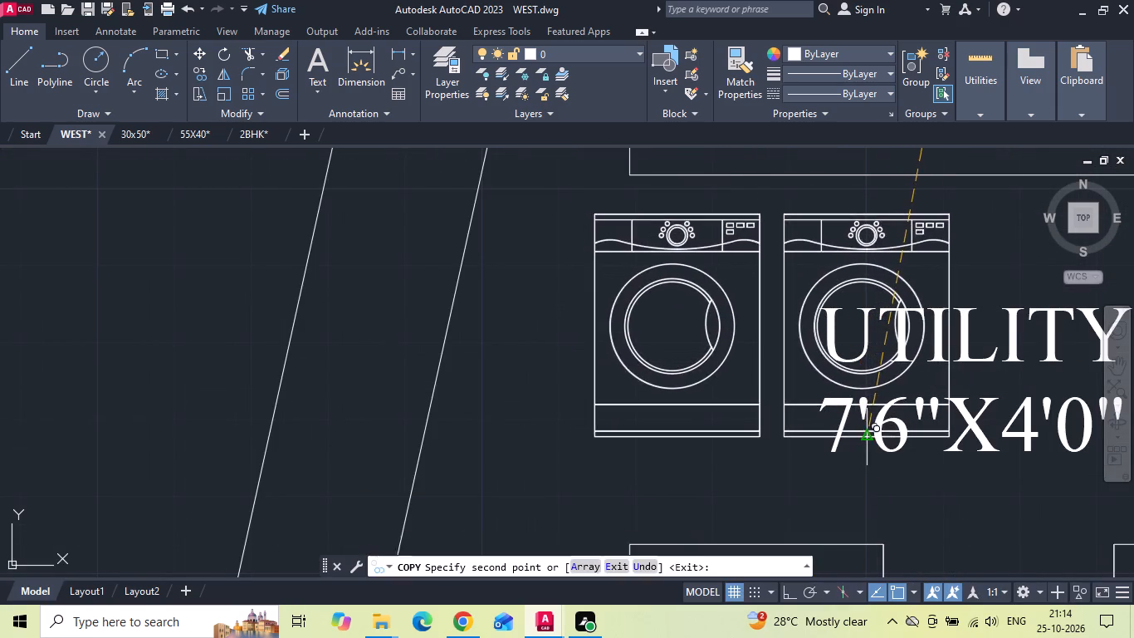
pyautogui.press('Escape')
# Mirror the copied washing machines across a horizontal line and erase the source, flipping them top to bottom.
pyautogui.moveTo(812, 391); pyautogui.dragTo(777, 390)
pyautogui.click(702, 399)
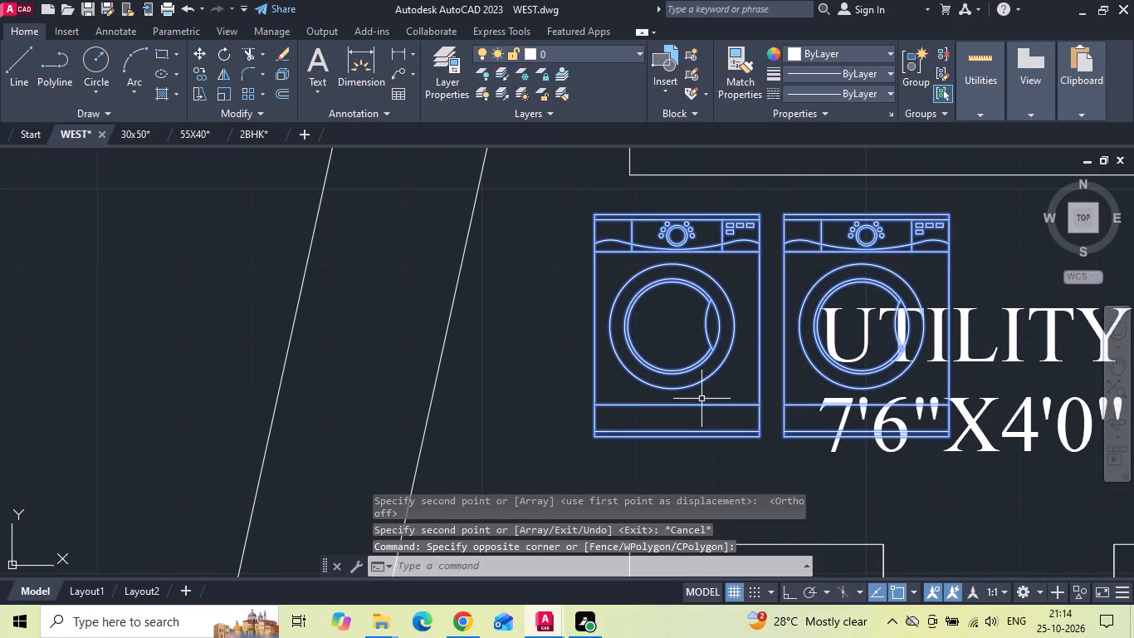
pyautogui.scroll(-3, 701, 399)
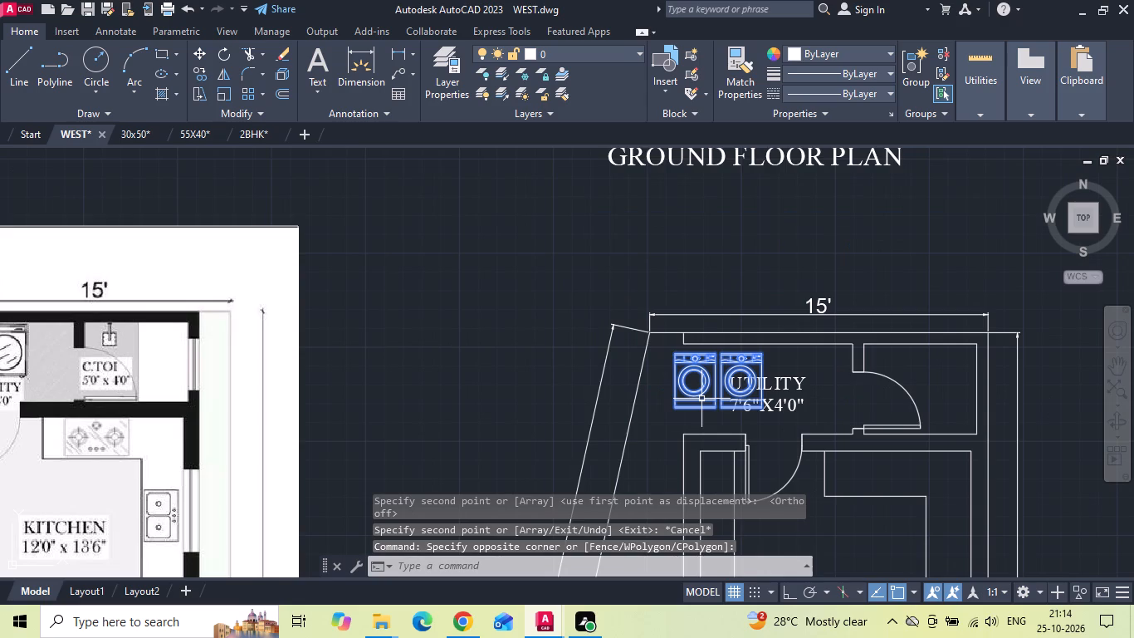
pyautogui.write('MI')
pyautogui.press('space')
pyautogui.scroll(1, 697, 429)
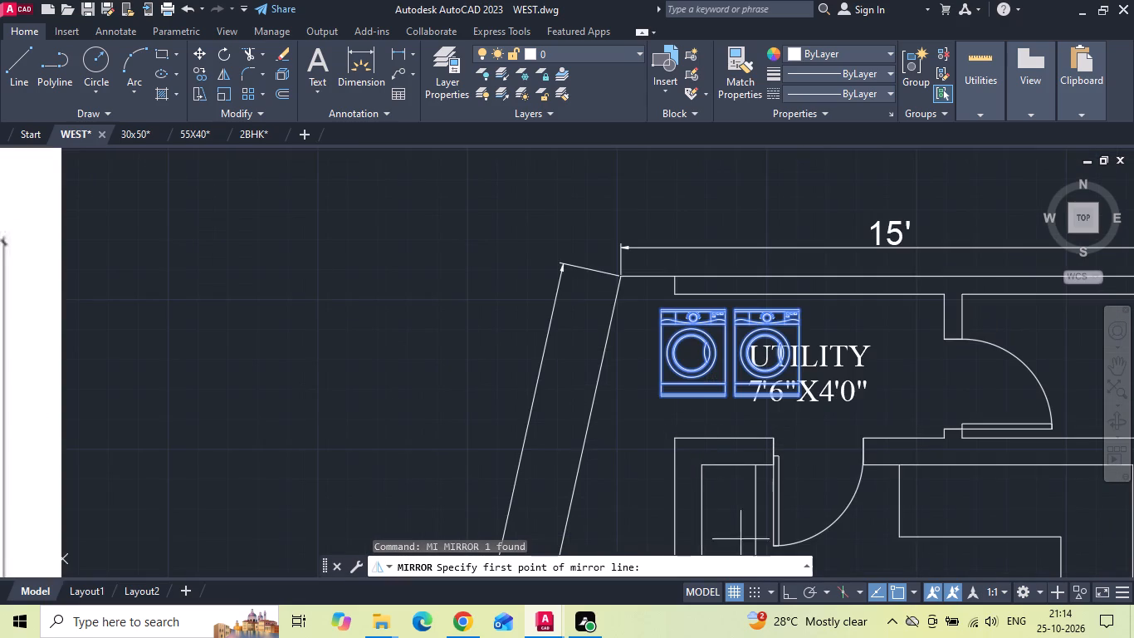
pyautogui.click(785, 588)
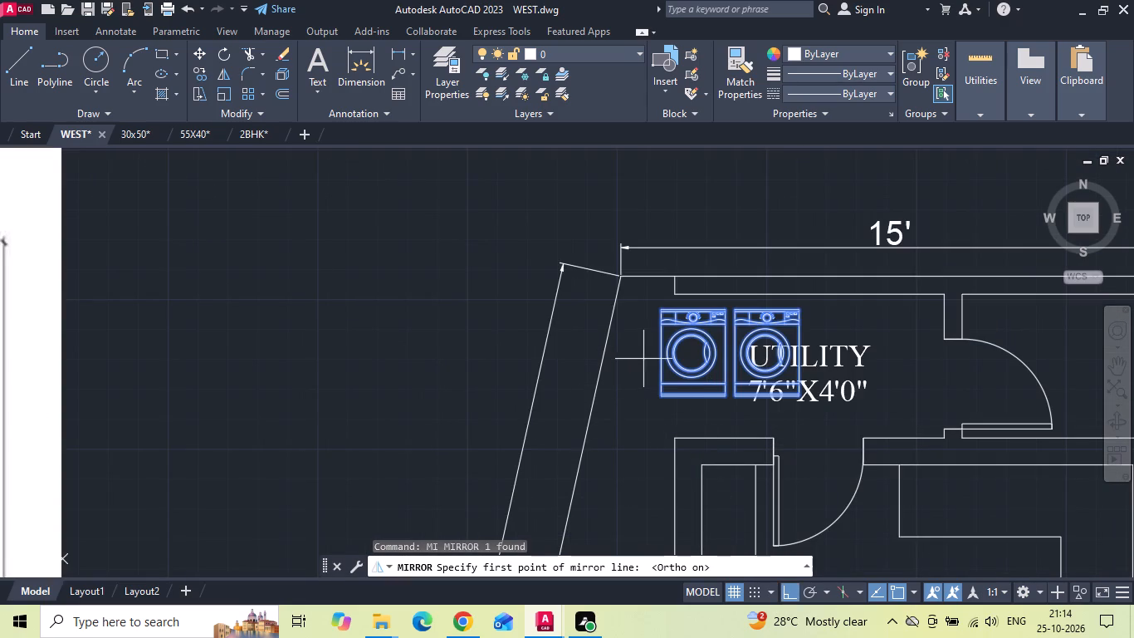
pyautogui.click(650, 358)
pyautogui.click(315, 382)
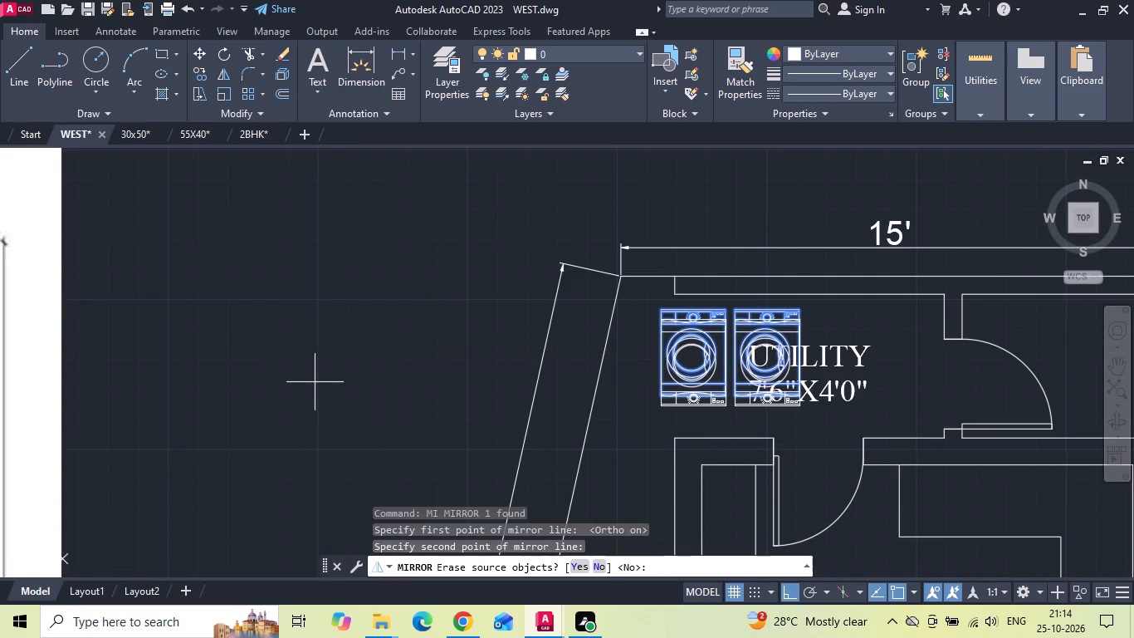
pyautogui.press('y')
pyautogui.press('space')
# Move the washing machines into the upper-left inner corner of the utility area, against the top wall.
pyautogui.click(739, 334)
pyautogui.scroll(-3, 732, 331)
pyautogui.scroll(3, 724, 325)
pyautogui.rightClick(716, 288)
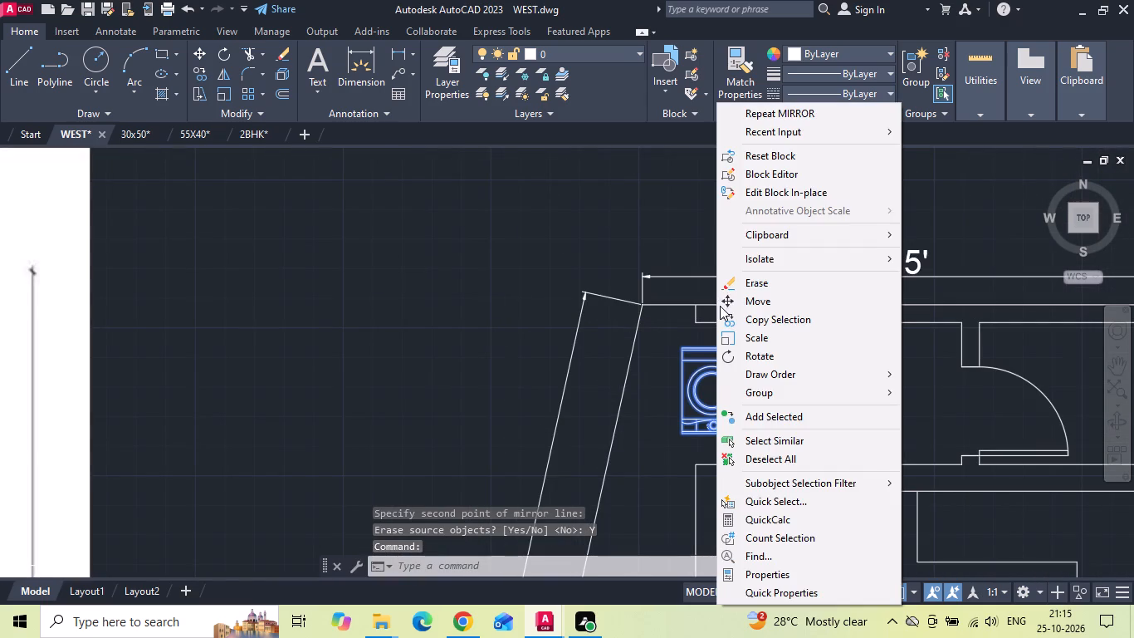
pyautogui.click(734, 296)
pyautogui.scroll(2, 682, 344)
pyautogui.click(678, 346)
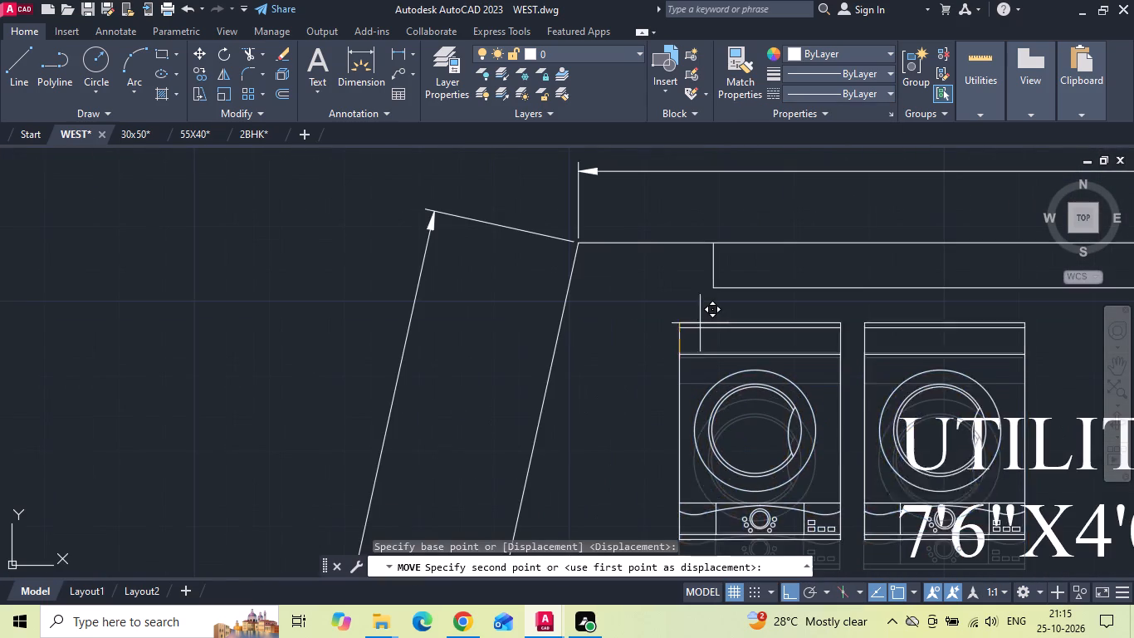
pyautogui.click(717, 294)
# Move the UTILITY 7'6"X4'0" label horizontally to the right, clear of the washing machines.
pyautogui.scroll(-2, 659, 315)
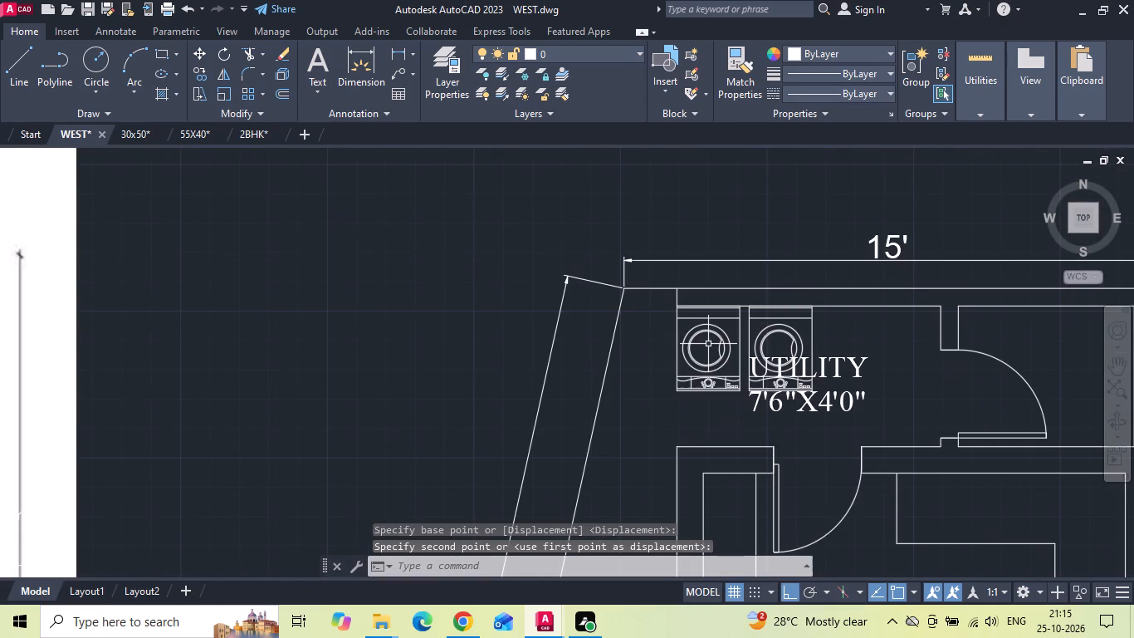
pyautogui.click(846, 354)
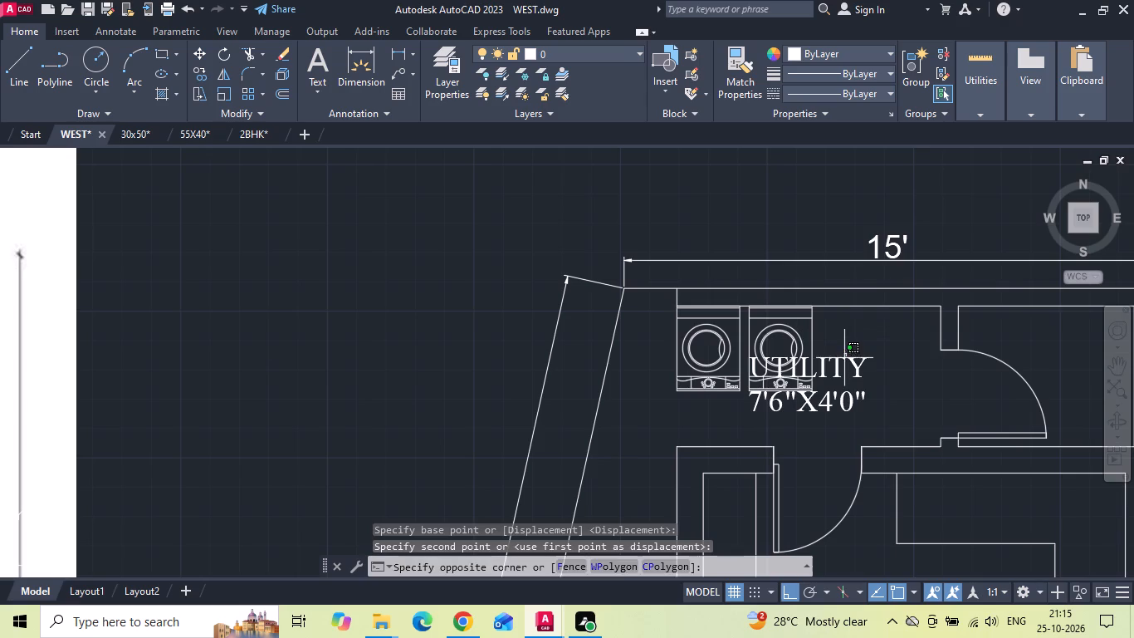
pyautogui.click(843, 361)
pyautogui.rightClick(842, 361)
pyautogui.click(879, 303)
pyautogui.scroll(1, 882, 343)
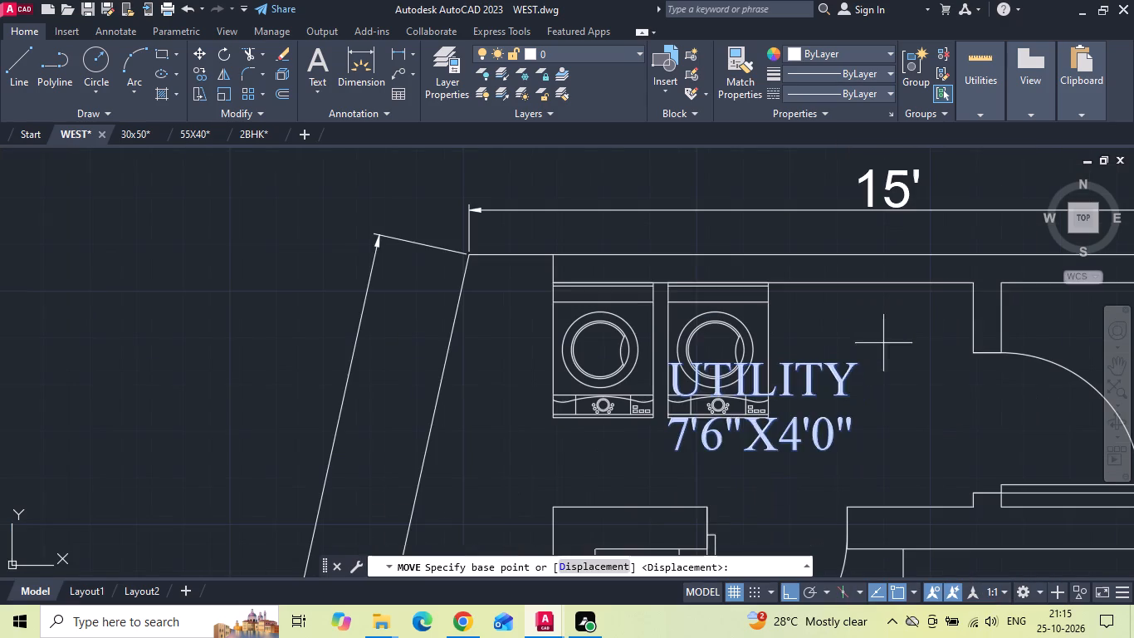
pyautogui.moveTo(888, 359); pyautogui.dragTo(921, 361)
pyautogui.click(996, 390)
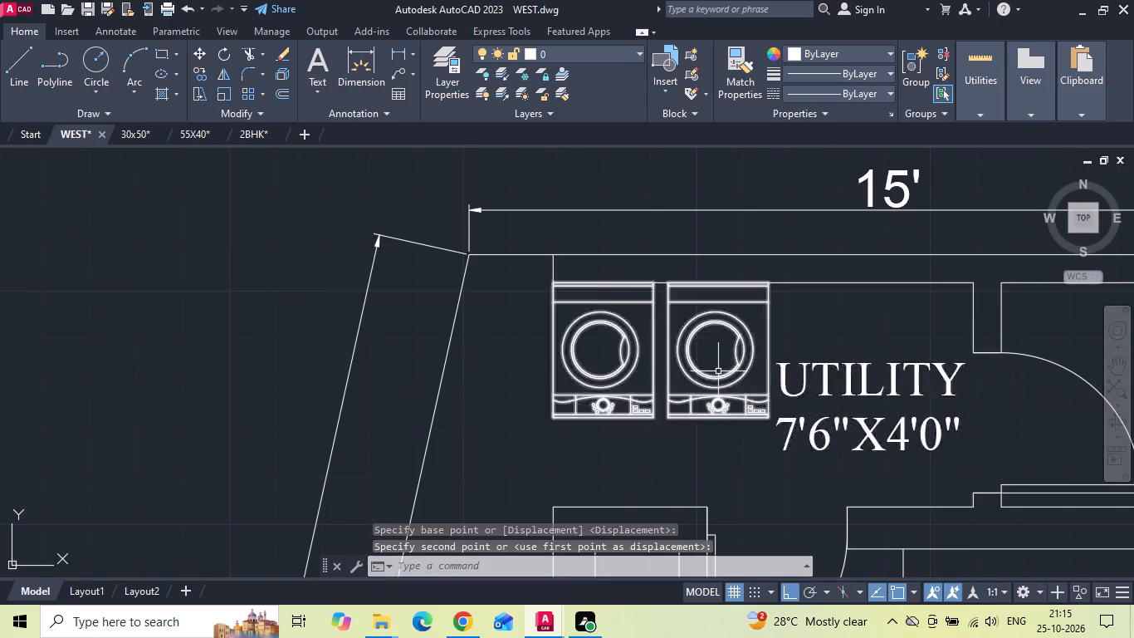
# Copy the A.TOILET label from the ground floor plan above into the toilet beside the bedroom of the west-facing plan.
pyautogui.scroll(-3, 635, 378)
pyautogui.scroll(-2, 565, 429)
pyautogui.moveTo(611, 241); pyautogui.dragTo(610, 312, button='middle')
pyautogui.scroll(3, 644, 282)
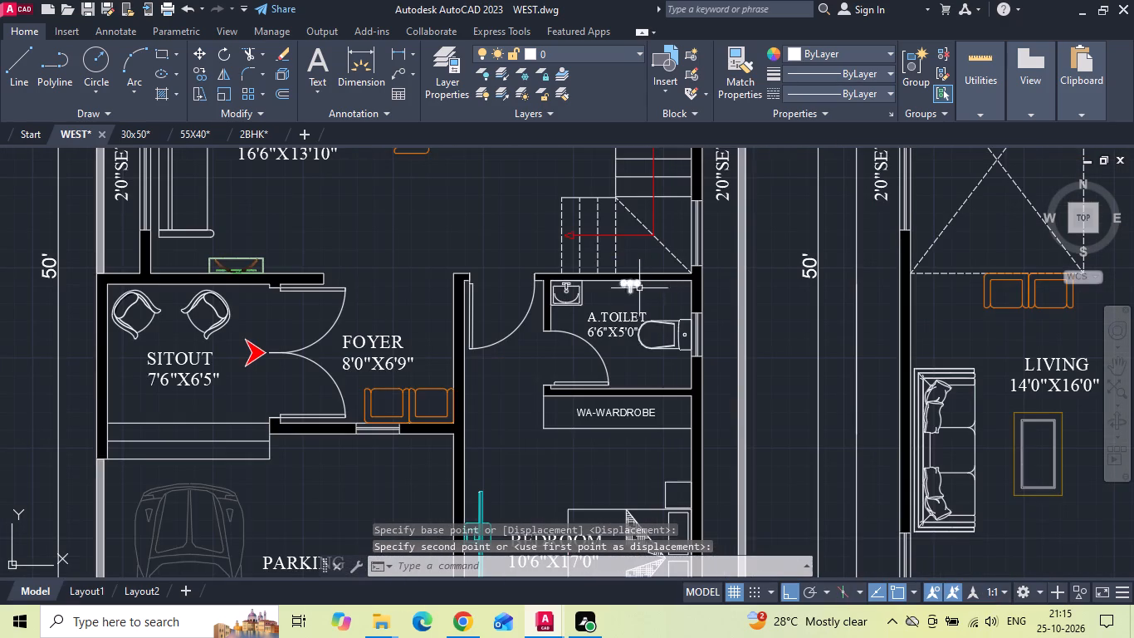
pyautogui.click(623, 317)
pyautogui.rightClick(624, 316)
pyautogui.click(648, 325)
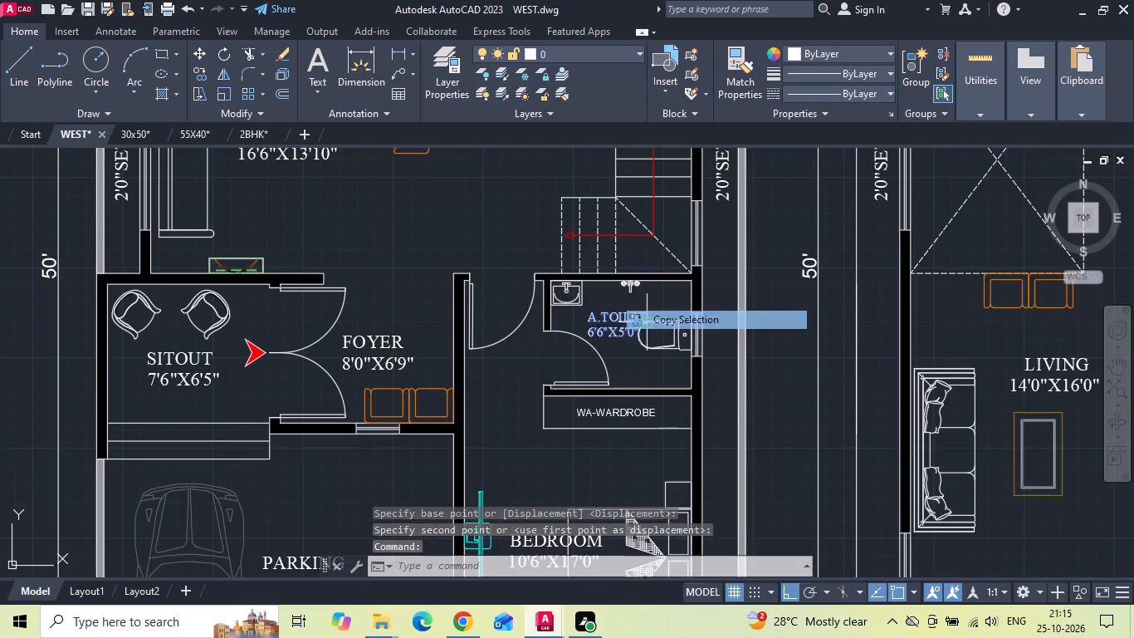
pyautogui.moveTo(617, 336); pyautogui.dragTo(613, 350)
pyautogui.scroll(-3, 604, 372)
pyautogui.moveTo(593, 344); pyautogui.dragTo(618, 155, button='middle')
pyautogui.scroll(-1, 618, 155)
pyautogui.moveTo(558, 474); pyautogui.dragTo(565, 407, button='middle')
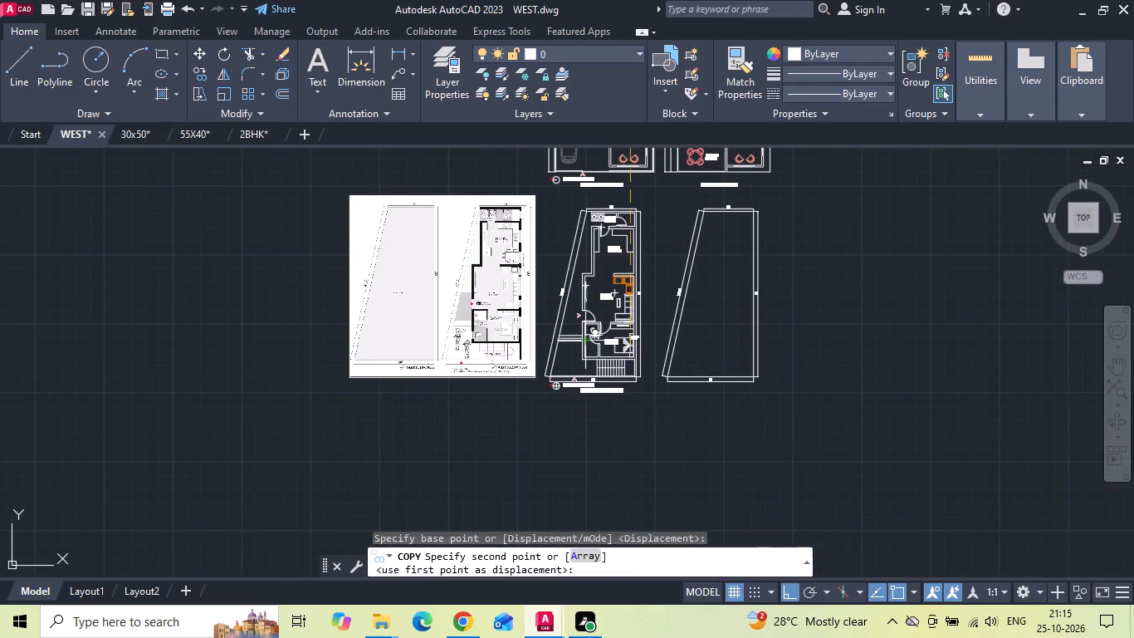
pyautogui.click(791, 588)
pyautogui.scroll(3, 623, 331)
pyautogui.scroll(1, 491, 368)
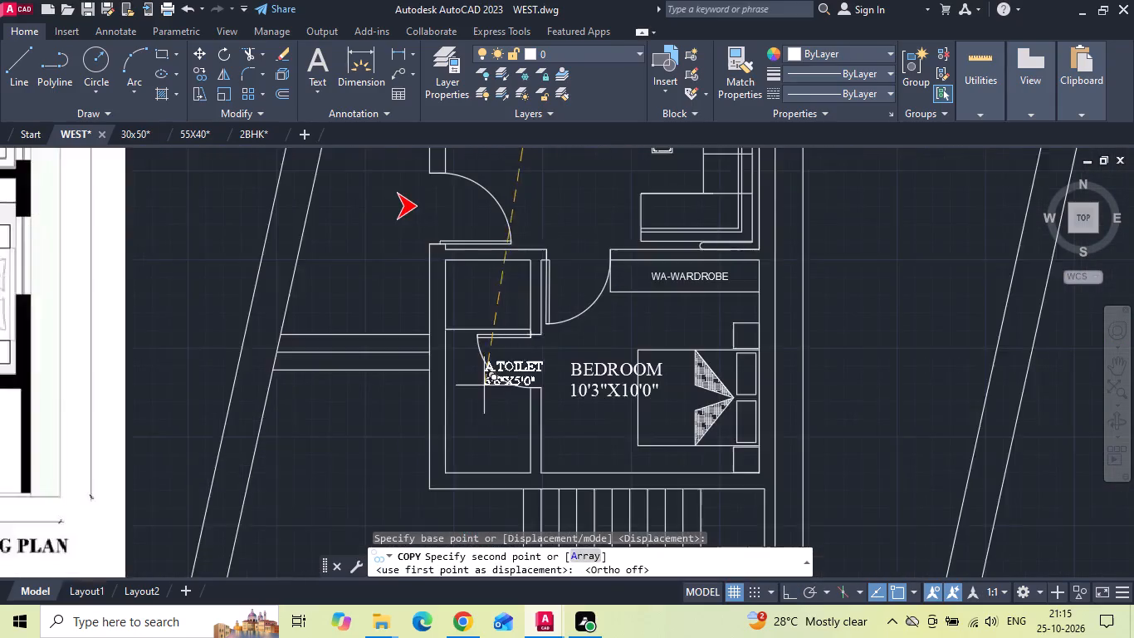
pyautogui.scroll(1, 482, 391)
pyautogui.click(455, 444)
# Place a second copy of the A.TOILET label in the toilet next to the utility area.
pyautogui.scroll(-3, 455, 456)
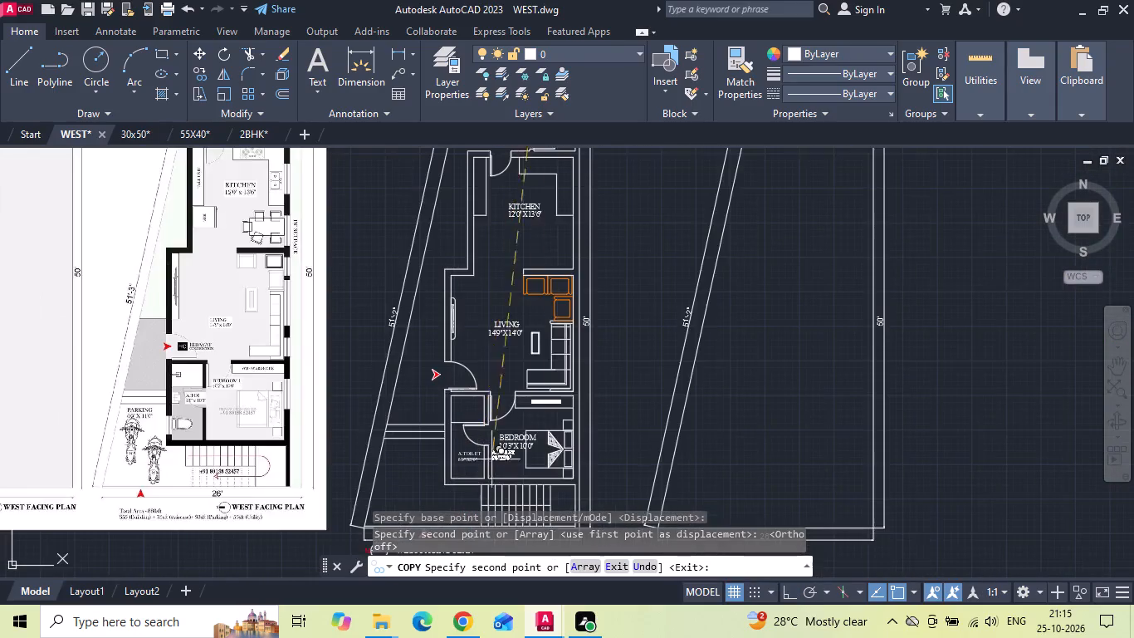
pyautogui.moveTo(550, 270); pyautogui.dragTo(572, 440, button='middle')
pyautogui.scroll(5, 576, 321)
pyautogui.moveTo(561, 272); pyautogui.dragTo(536, 335, button='middle')
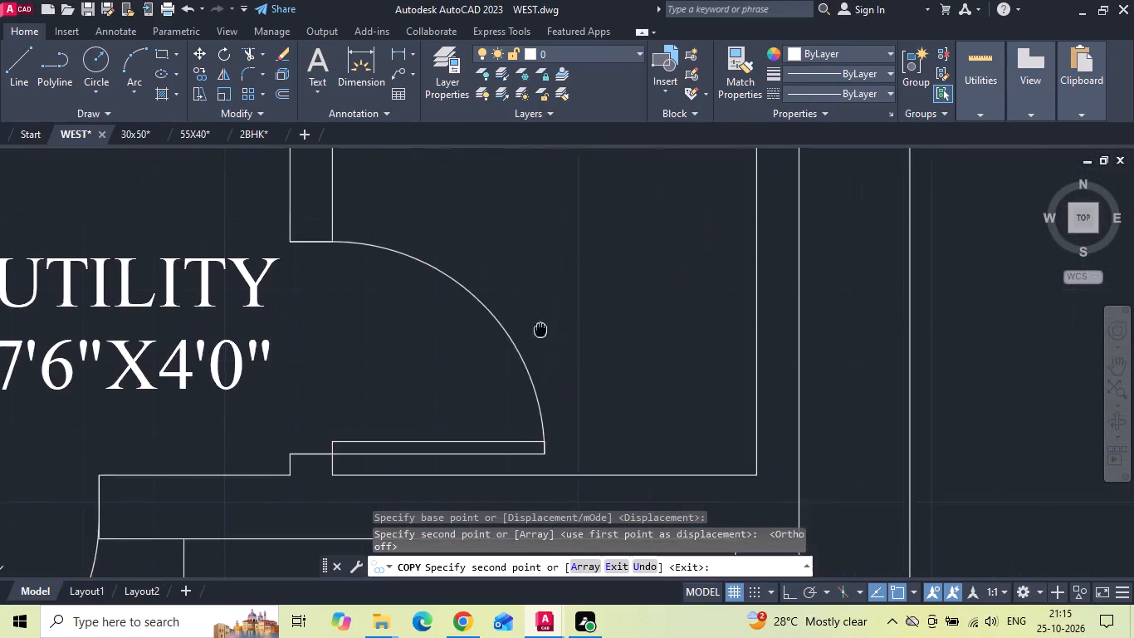
pyautogui.moveTo(536, 335); pyautogui.dragTo(520, 354, button='middle')
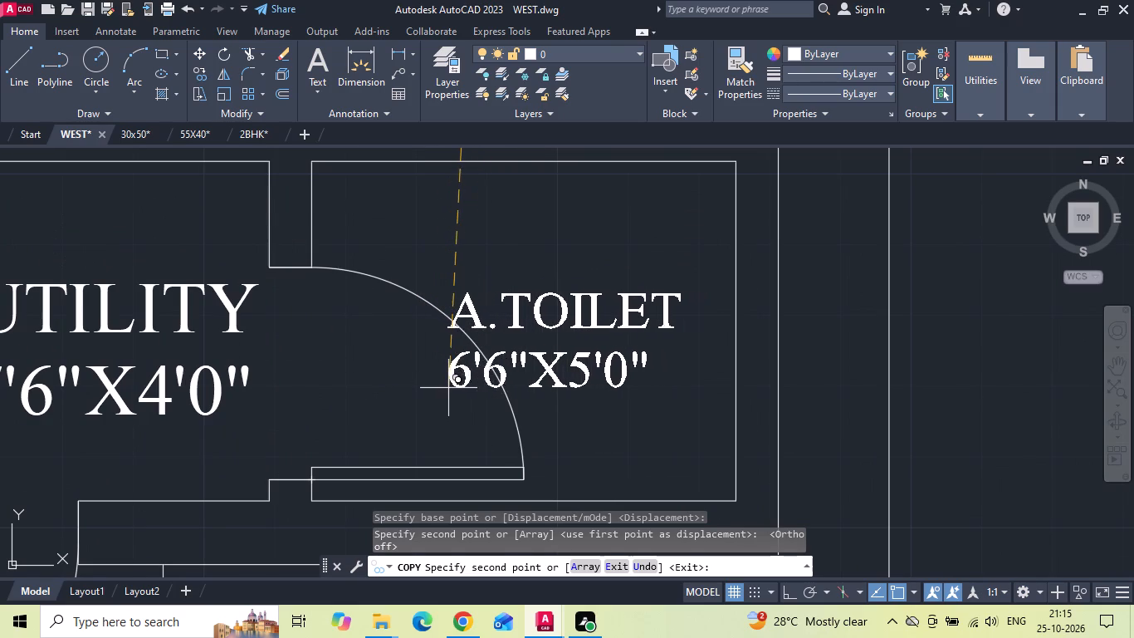
pyautogui.click(448, 388)
pyautogui.press('Escape')
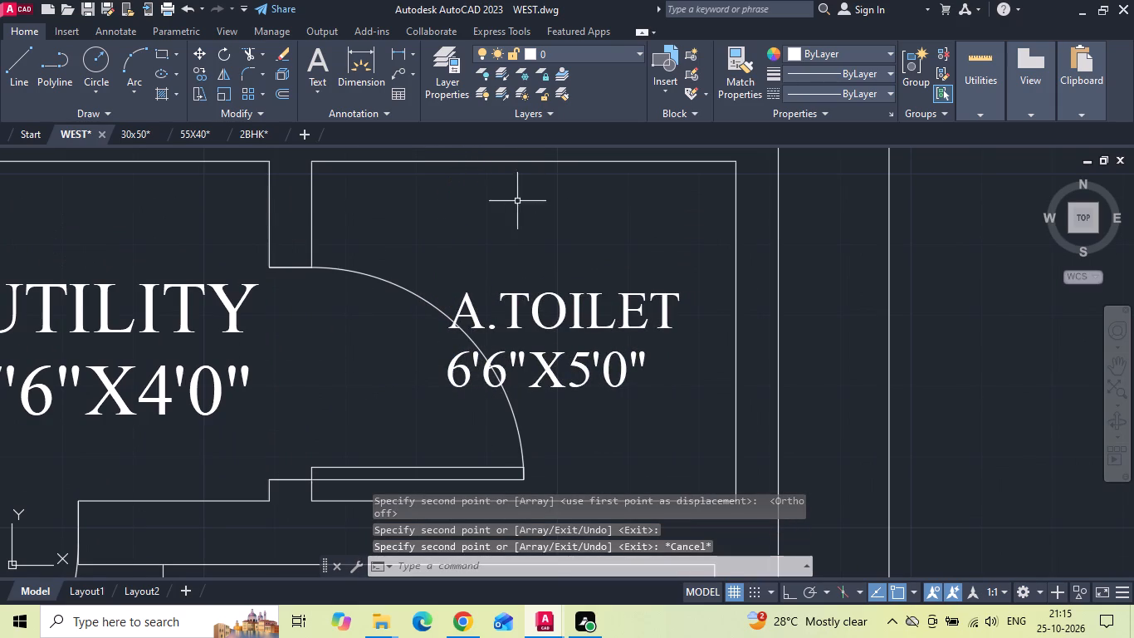
# Change the label in the toilet next to the utility area to read C.TOILET.
pyautogui.doubleClick(481, 317)
pyautogui.click(480, 317)
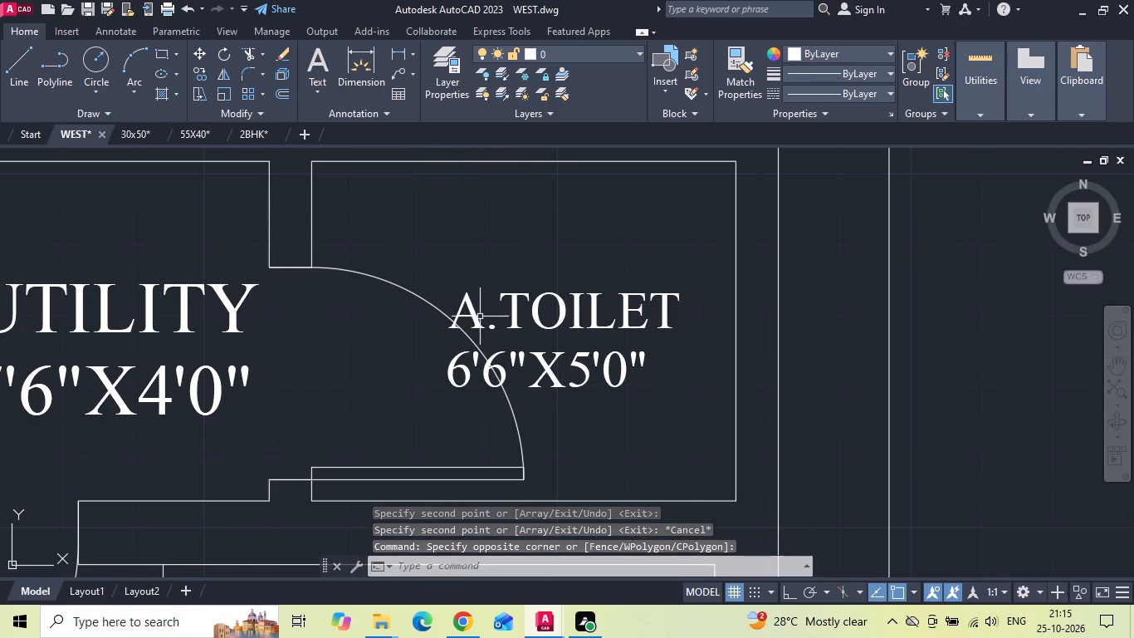
pyautogui.doubleClick(475, 324)
pyautogui.press('BackSpace')
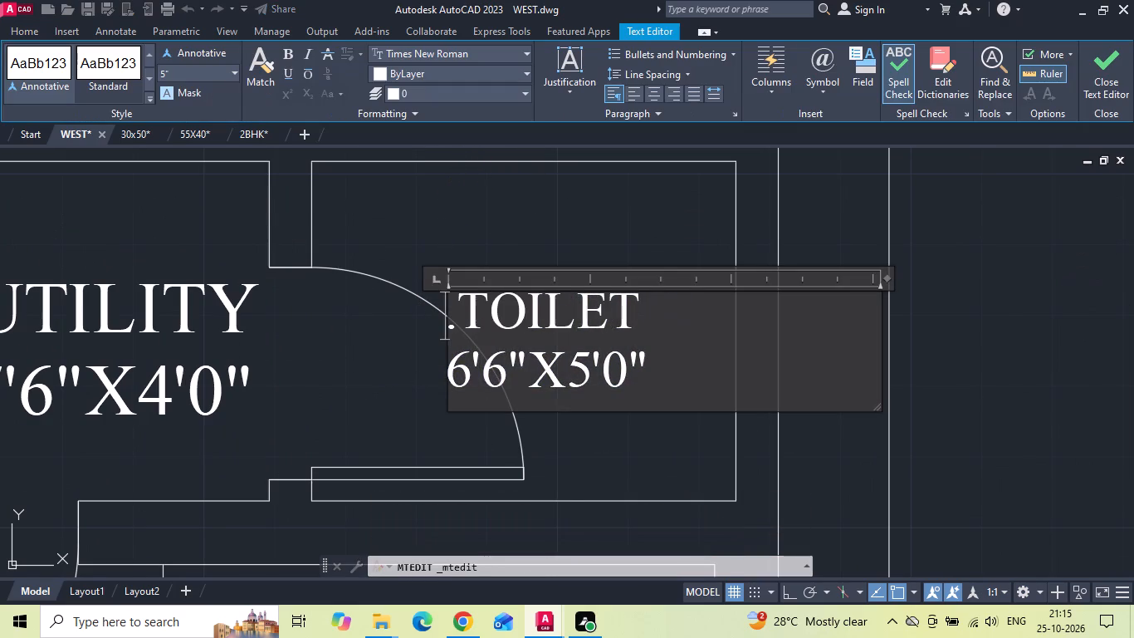
pyautogui.press('c')
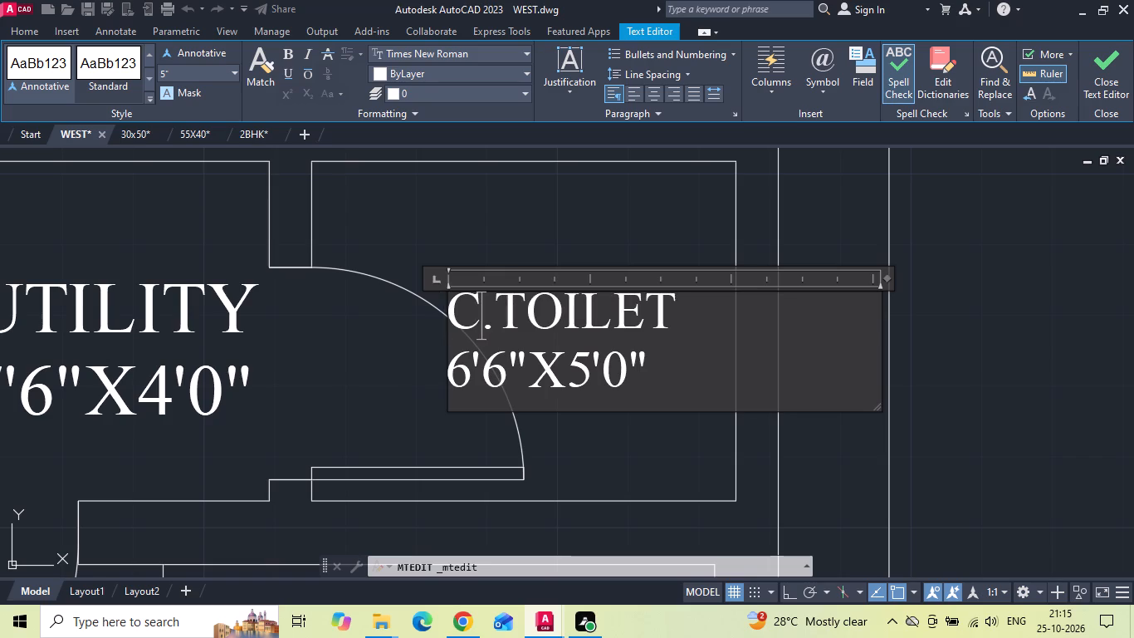
# Set the C.TOILET label's size line to 5'0"X4'0", following the reference image.
pyautogui.scroll(-5, 621, 380)
pyautogui.scroll(3, 329, 398)
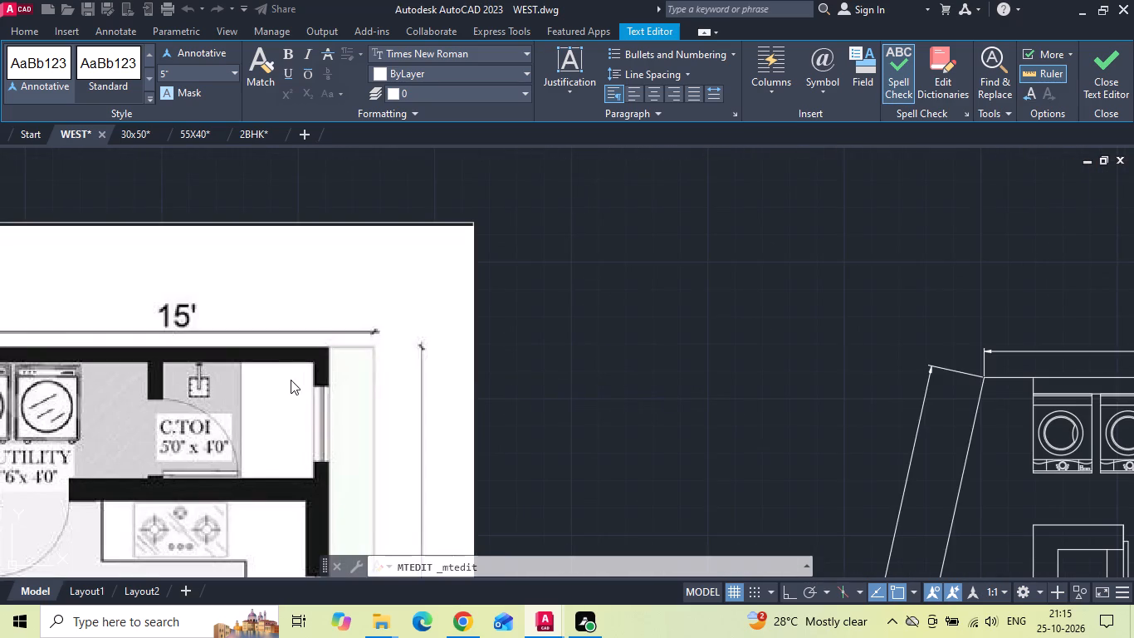
pyautogui.scroll(-3, 274, 371)
pyautogui.scroll(5, 545, 401)
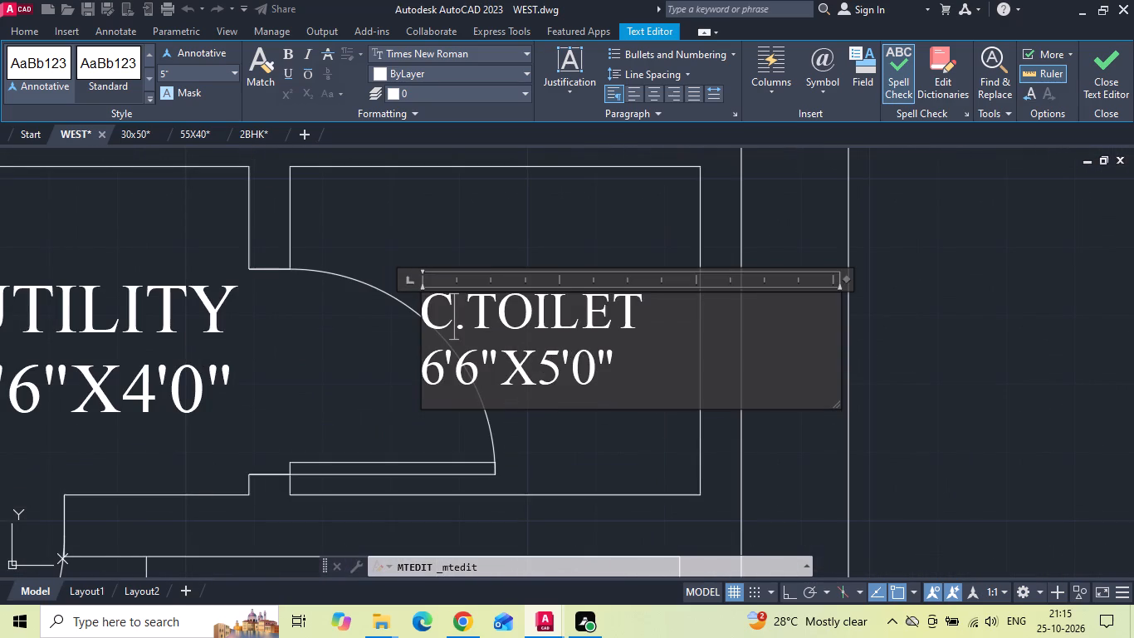
pyautogui.click(559, 373)
pyautogui.press('BackSpace')
pyautogui.press('4')
pyautogui.click(472, 385)
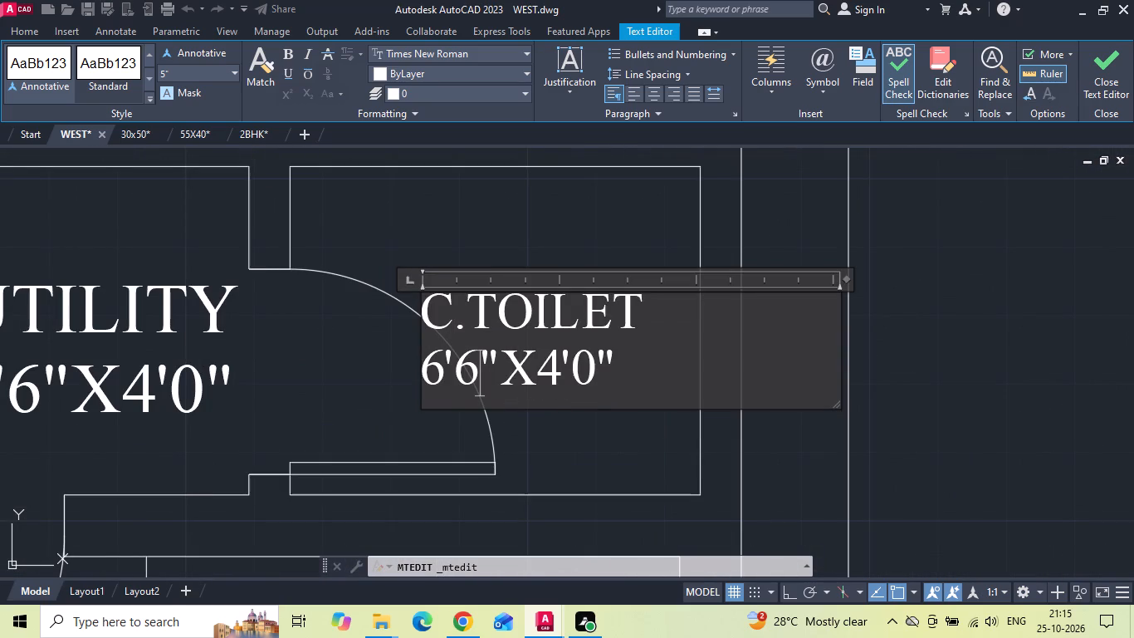
pyautogui.press('BackSpace')
pyautogui.press('0')
pyautogui.click(442, 370)
pyautogui.press('BackSpace')
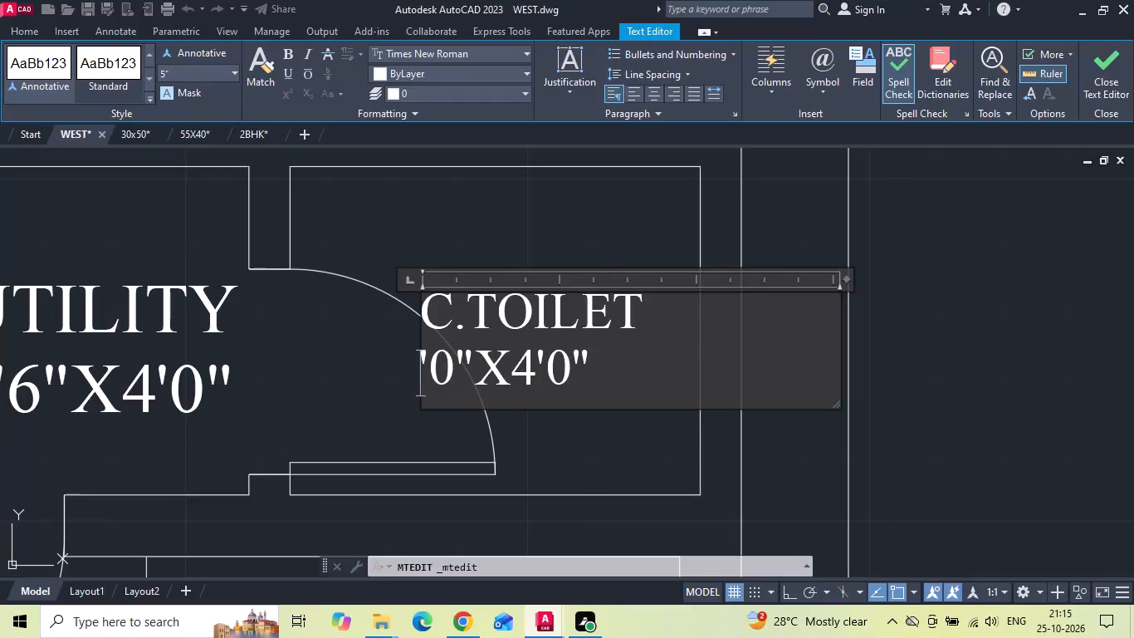
pyautogui.press('5')
pyautogui.click(490, 255)
# Set the size line of the A.TOILET label beside the bedroom to 4'0"X10'0".
pyautogui.scroll(-7, 526, 213)
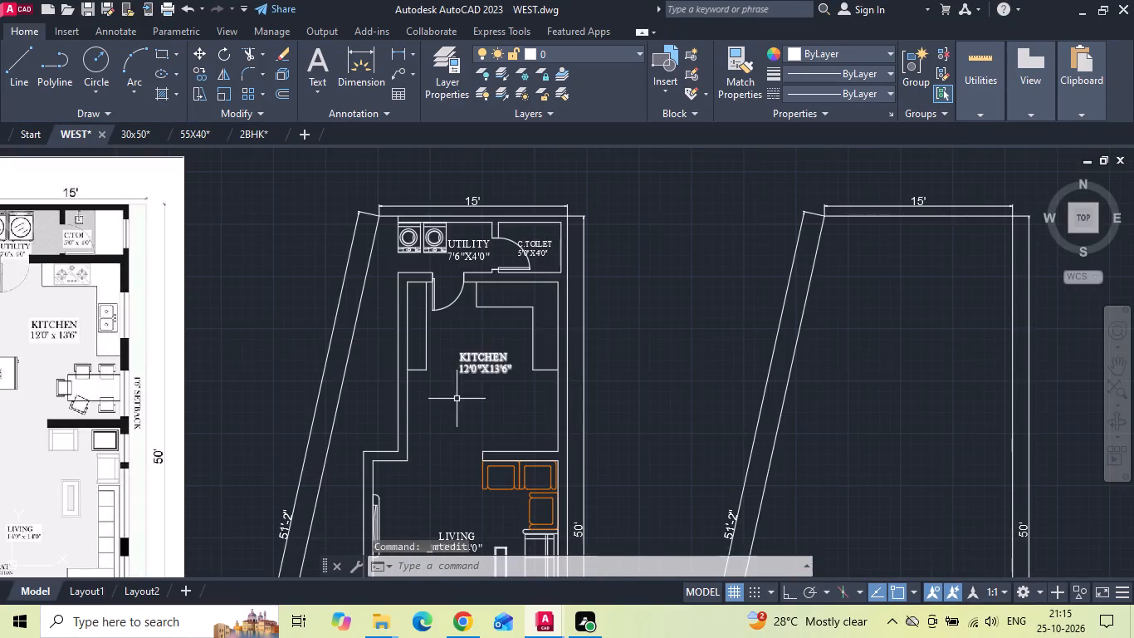
pyautogui.scroll(-2, 456, 405)
pyautogui.scroll(3, 407, 537)
pyautogui.moveTo(447, 501); pyautogui.dragTo(461, 375, button='middle')
pyautogui.scroll(2, 466, 430)
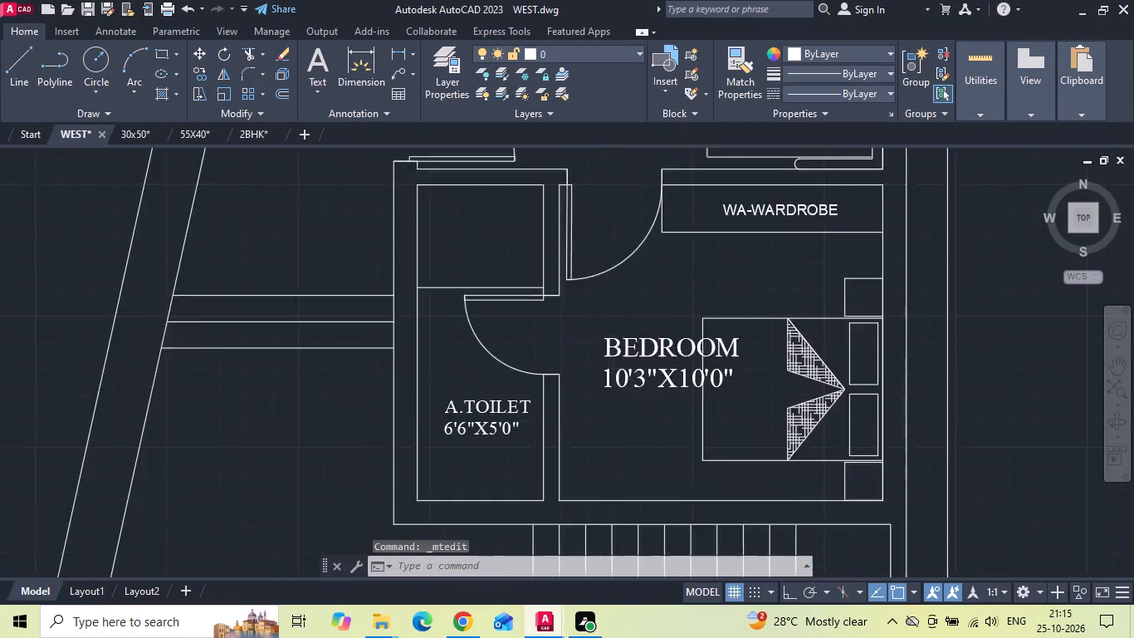
pyautogui.doubleClick(479, 398)
pyautogui.doubleClick(467, 431)
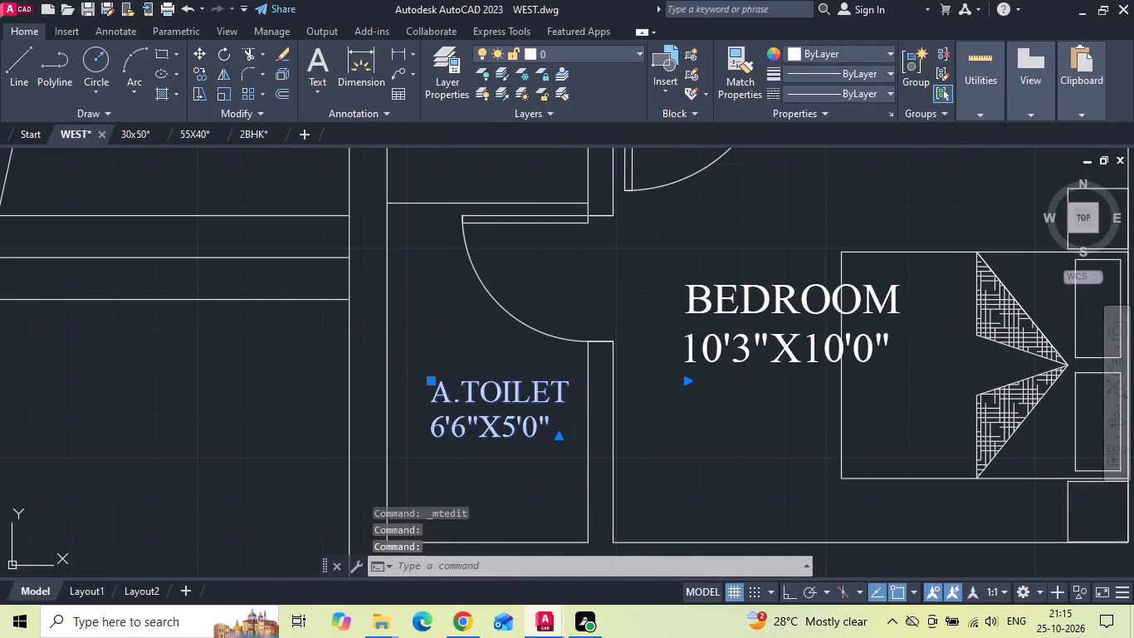
pyautogui.press('BackSpace')
pyautogui.press('0')
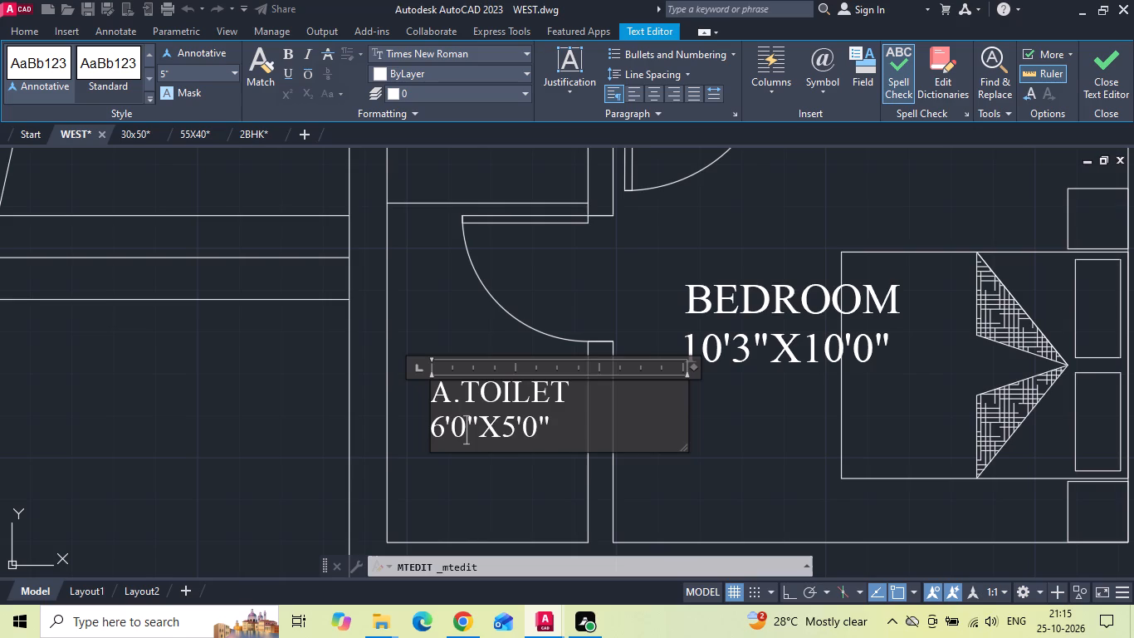
pyautogui.click(445, 432)
pyautogui.press('BackSpace')
pyautogui.press('4')
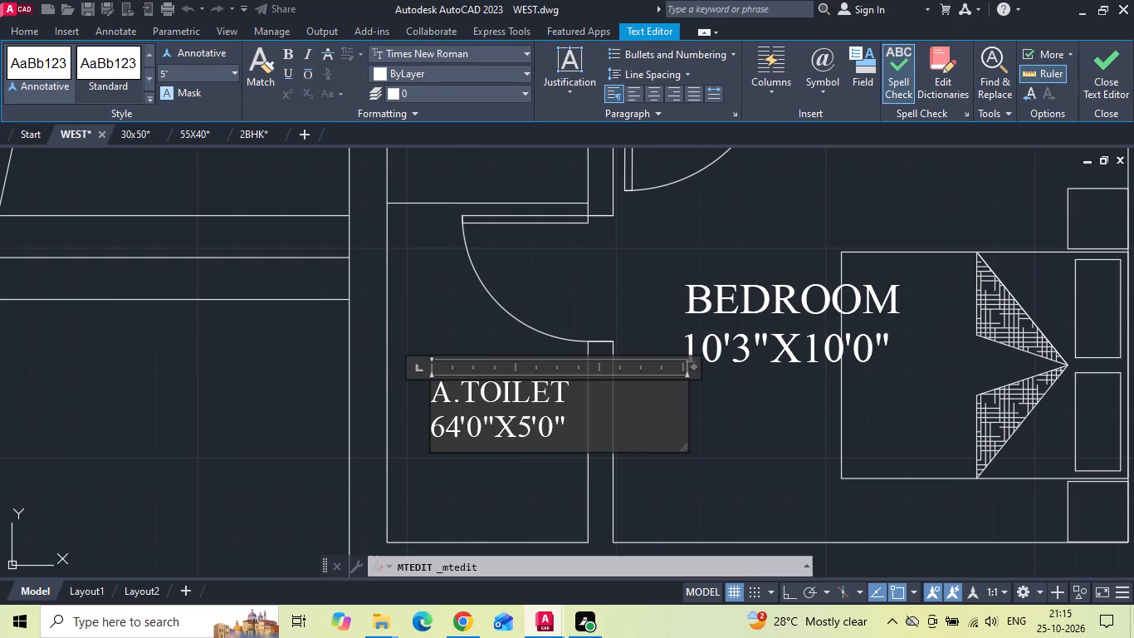
pyautogui.click(451, 431)
pyautogui.press('BackSpace')
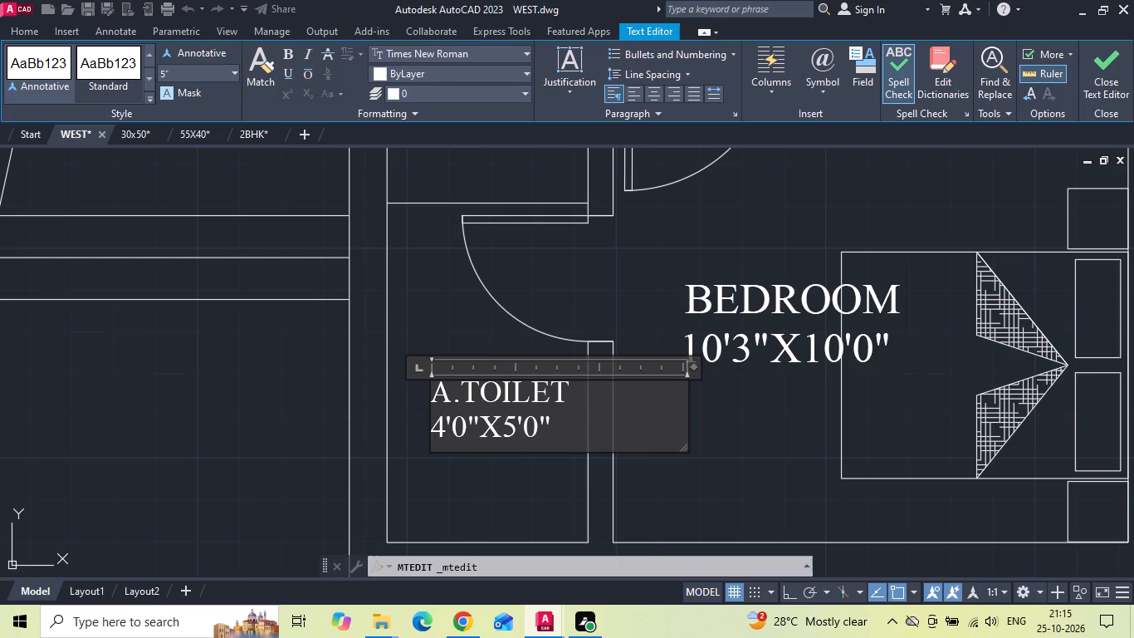
pyautogui.click(514, 432)
pyautogui.press('BackSpace')
pyautogui.write('10')
pyautogui.click(481, 506)
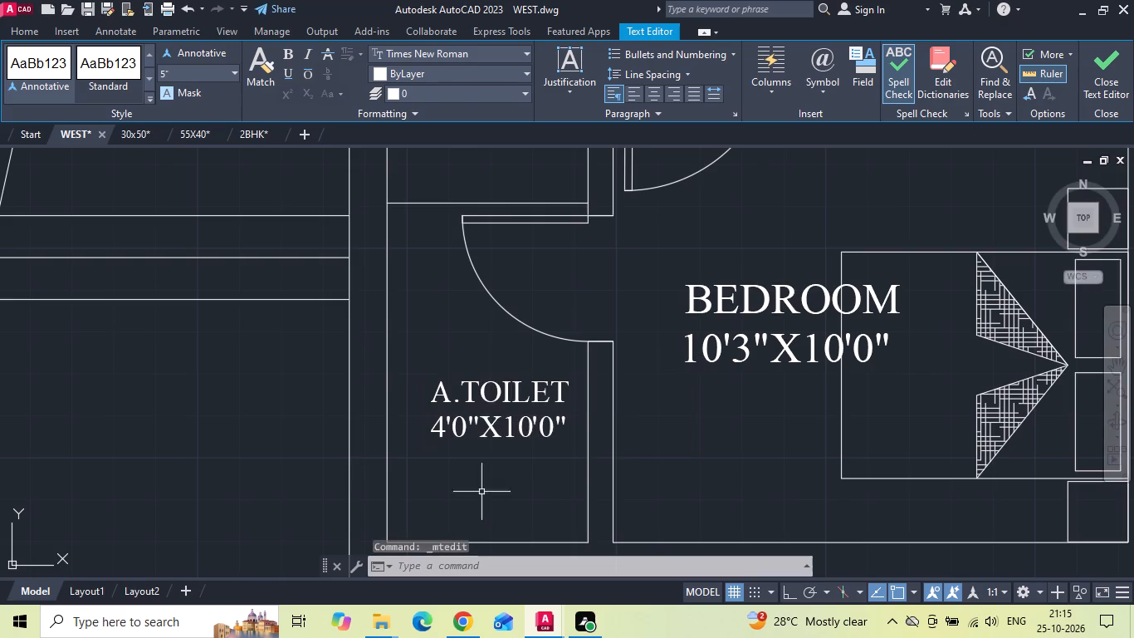
# Move the A.TOILET label slightly up and to the left within the toilet beside the bedroom.
pyautogui.click(479, 394)
pyautogui.rightClick(477, 389)
pyautogui.click(505, 308)
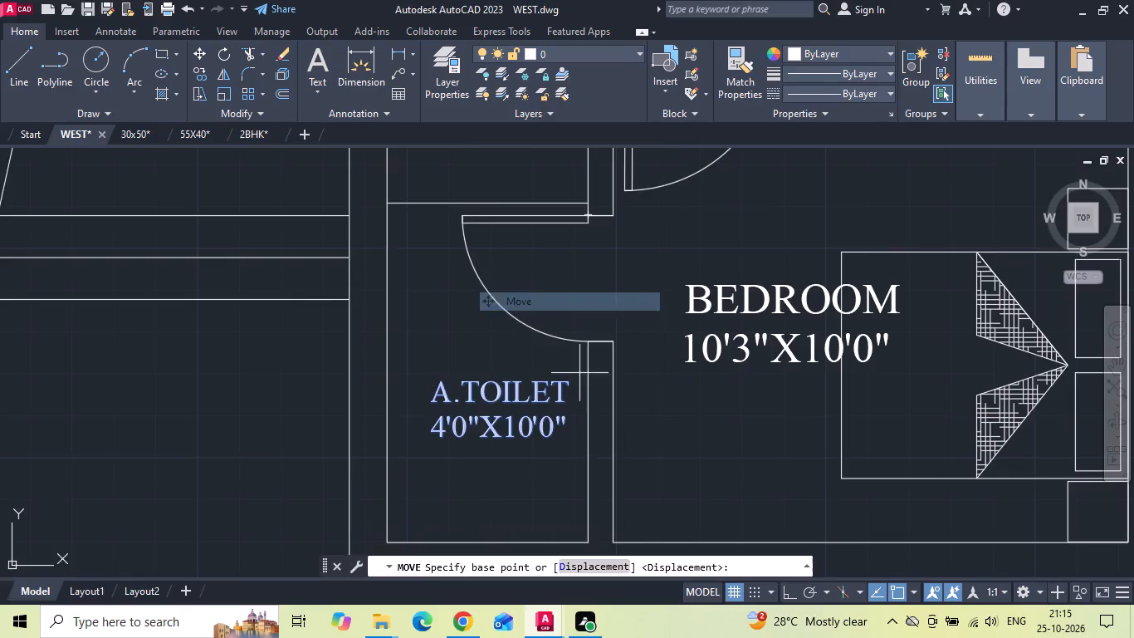
pyautogui.click(714, 416)
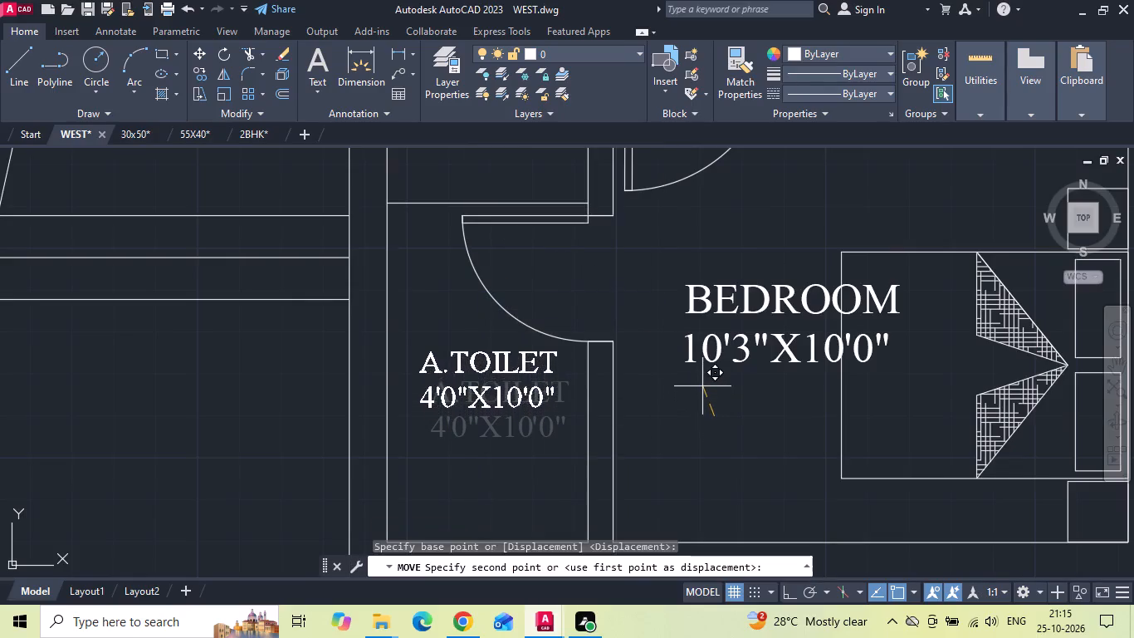
pyautogui.click(702, 385)
# Save the drawing.
pyautogui.hotkey('ctrl', 's')
pyautogui.hotkey('ctrl', 's')
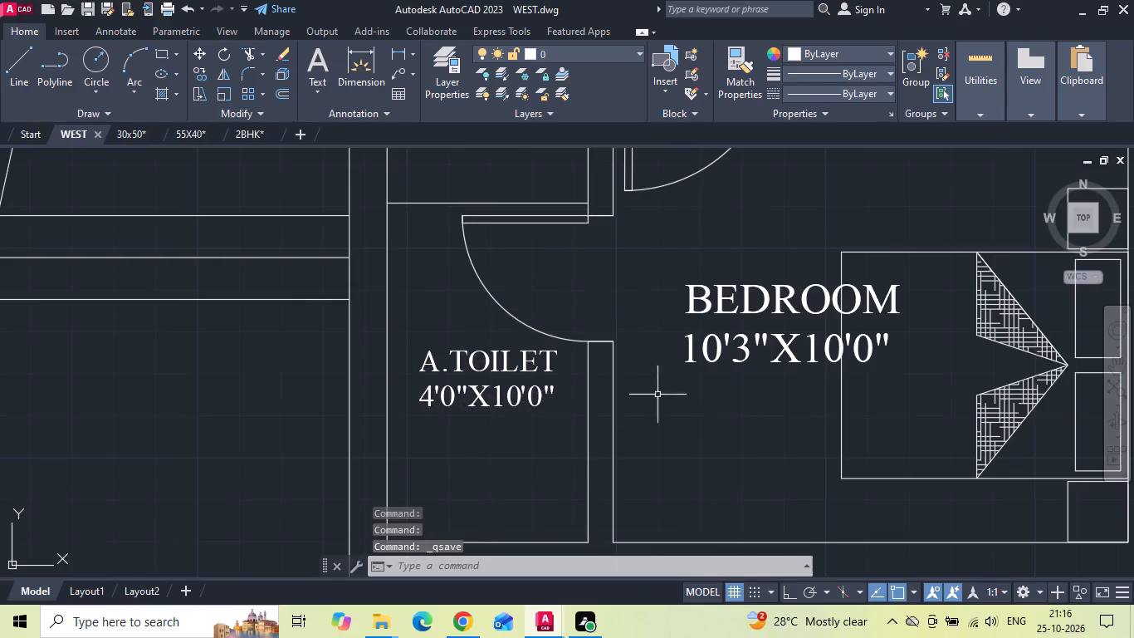
# Copy the two-burner stove from the ground floor plan's kitchen onto the upper counter of the west-facing plan's kitchen.
pyautogui.scroll(-3, 540, 420)
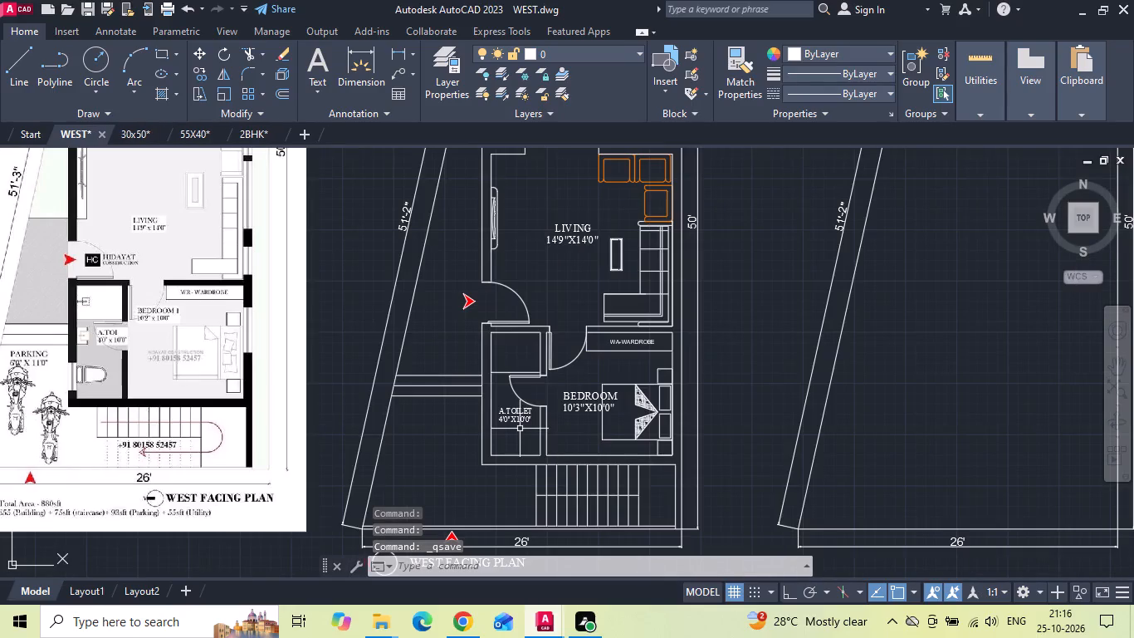
pyautogui.scroll(-2, 517, 454)
pyautogui.scroll(2, 517, 454)
pyautogui.scroll(-3, 518, 429)
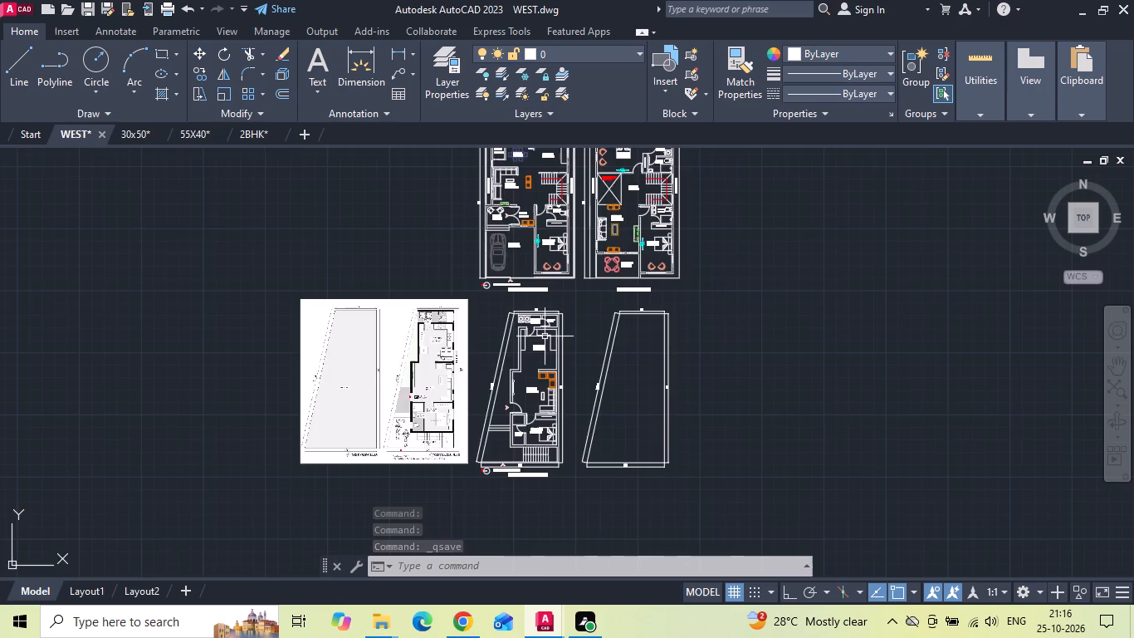
pyautogui.scroll(2, 546, 332)
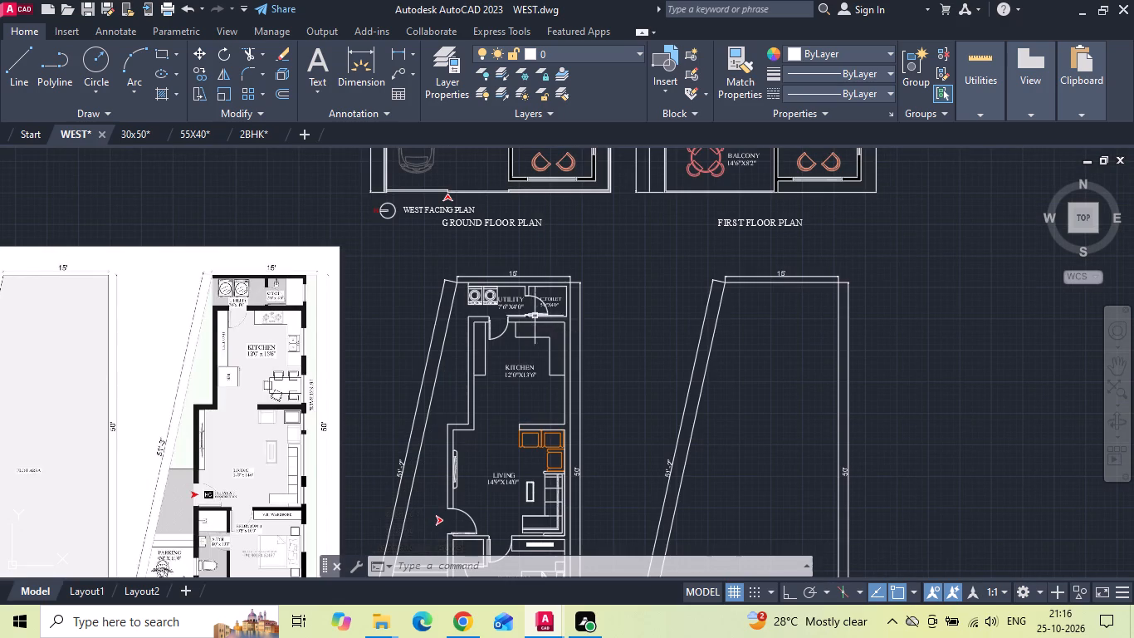
pyautogui.moveTo(534, 327); pyautogui.dragTo(517, 420, button='middle')
pyautogui.scroll(-1, 516, 456)
pyautogui.moveTo(517, 299); pyautogui.dragTo(516, 472, button='middle')
pyautogui.scroll(2, 473, 325)
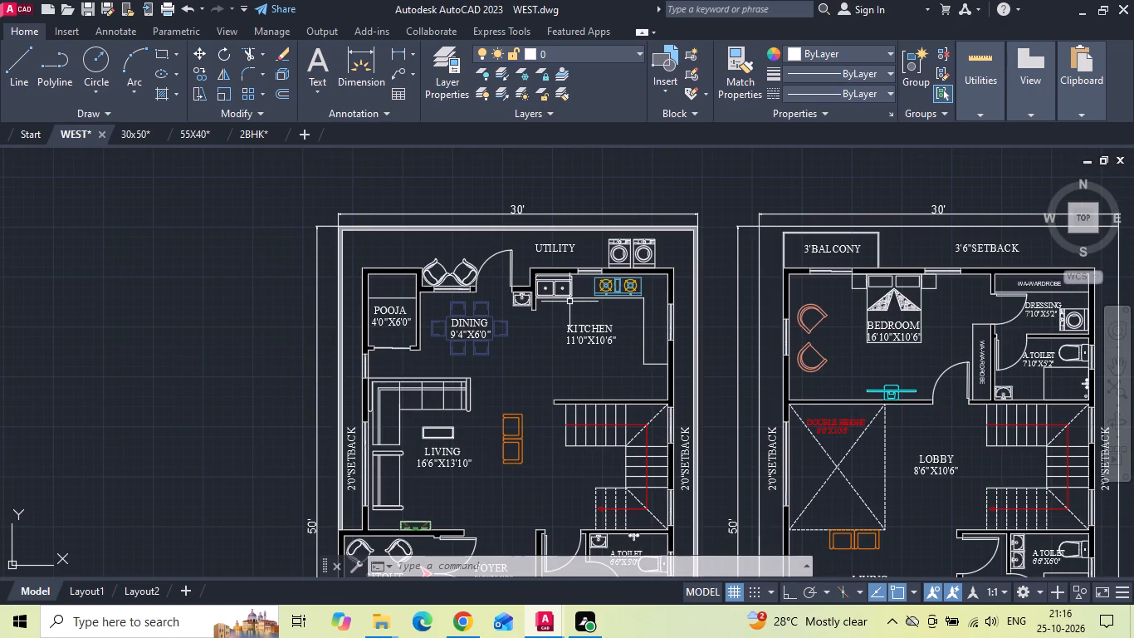
pyautogui.click(632, 287)
pyautogui.rightClick(632, 287)
pyautogui.click(644, 314)
pyautogui.moveTo(633, 314); pyautogui.dragTo(626, 337)
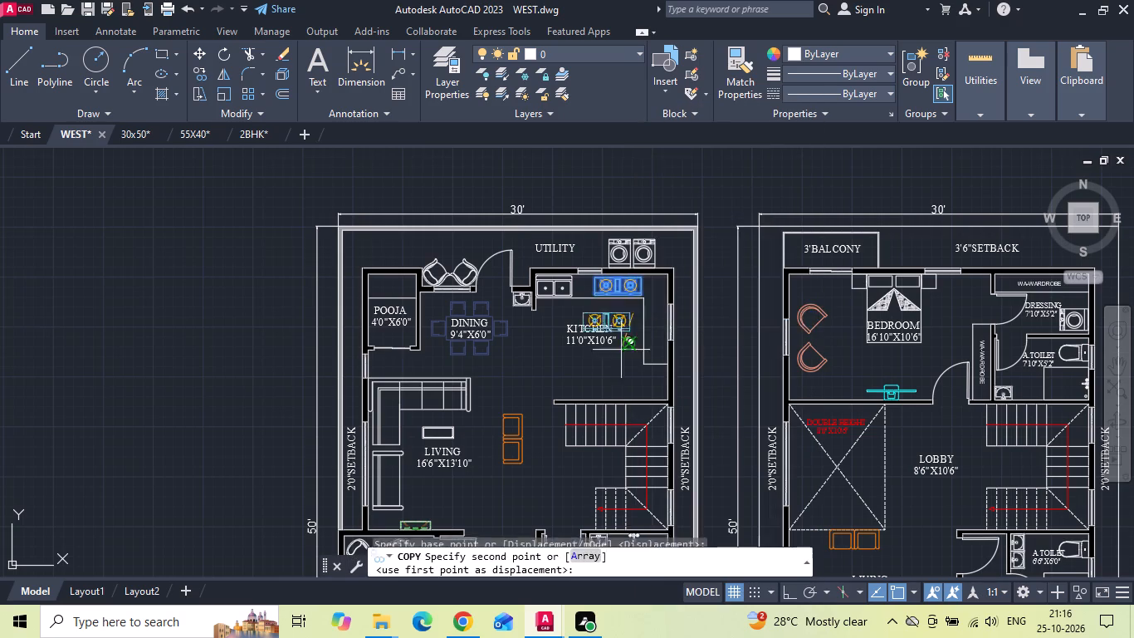
pyautogui.scroll(-4, 653, 251)
pyautogui.scroll(3, 596, 324)
pyautogui.scroll(1, 492, 462)
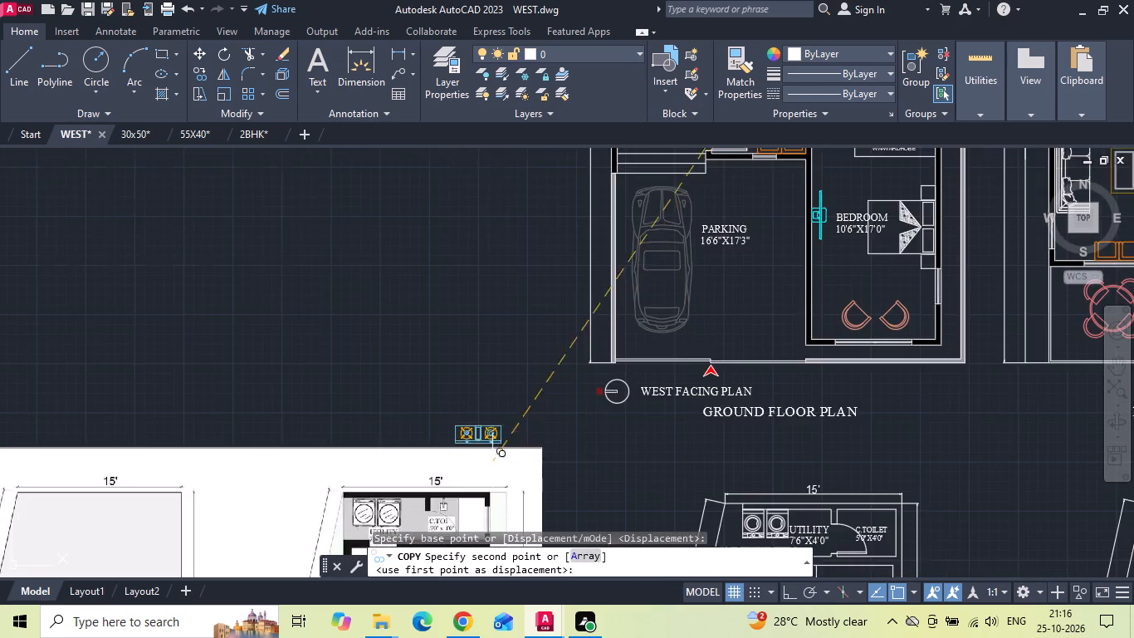
pyautogui.moveTo(491, 482); pyautogui.dragTo(392, 238, button='middle')
pyautogui.scroll(3, 741, 312)
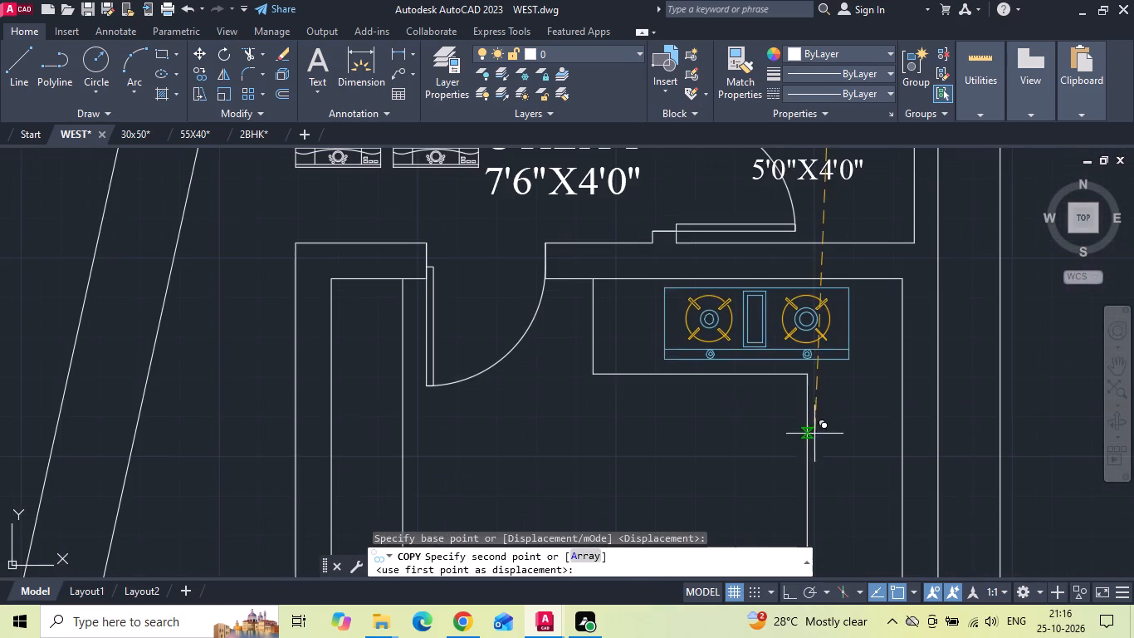
pyautogui.click(763, 435)
pyautogui.scroll(-3, 725, 439)
pyautogui.press('Escape')
# Copy the double-bowl sink from the ground floor plan's kitchen onto the right-hand counter of the west-facing plan's kitchen.
pyautogui.scroll(-2, 665, 449)
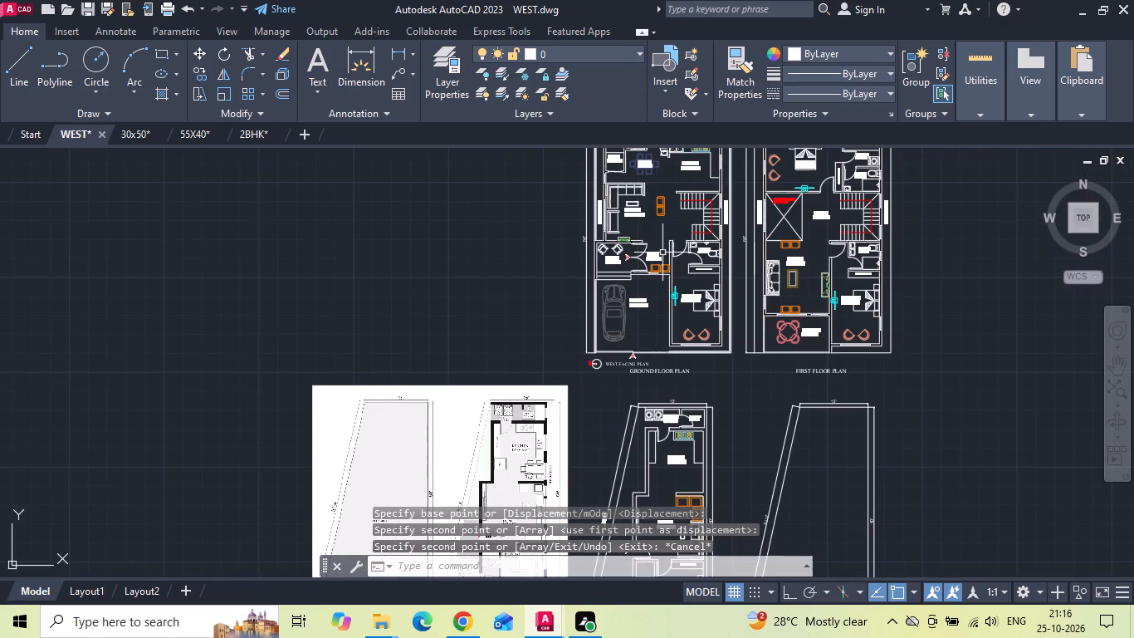
pyautogui.moveTo(631, 230); pyautogui.dragTo(599, 347, button='middle')
pyautogui.scroll(2, 647, 185)
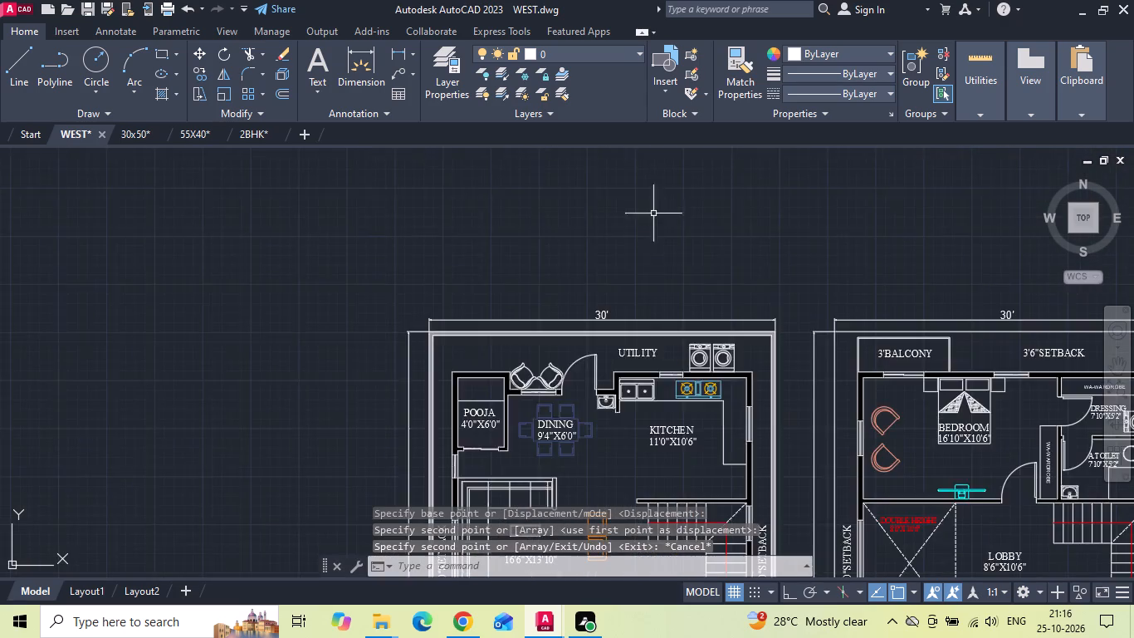
pyautogui.scroll(2, 638, 371)
pyautogui.click(648, 417)
pyautogui.click(626, 400)
pyautogui.press('Escape')
pyautogui.rightClick(625, 400)
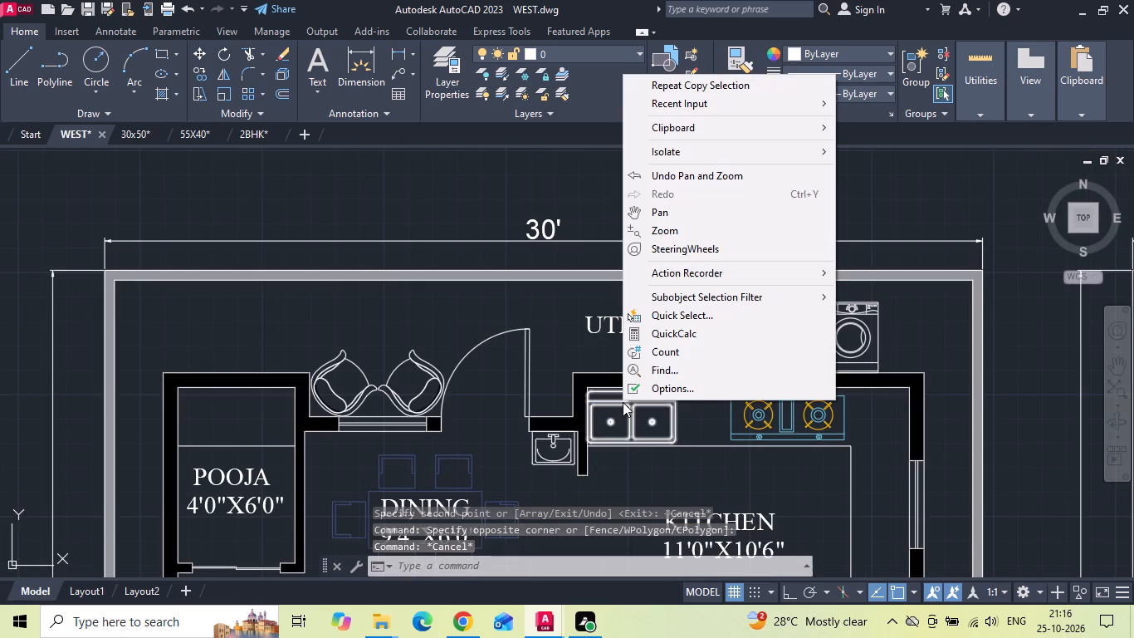
pyautogui.click(620, 410)
pyautogui.rightClick(618, 409)
pyautogui.click(612, 401)
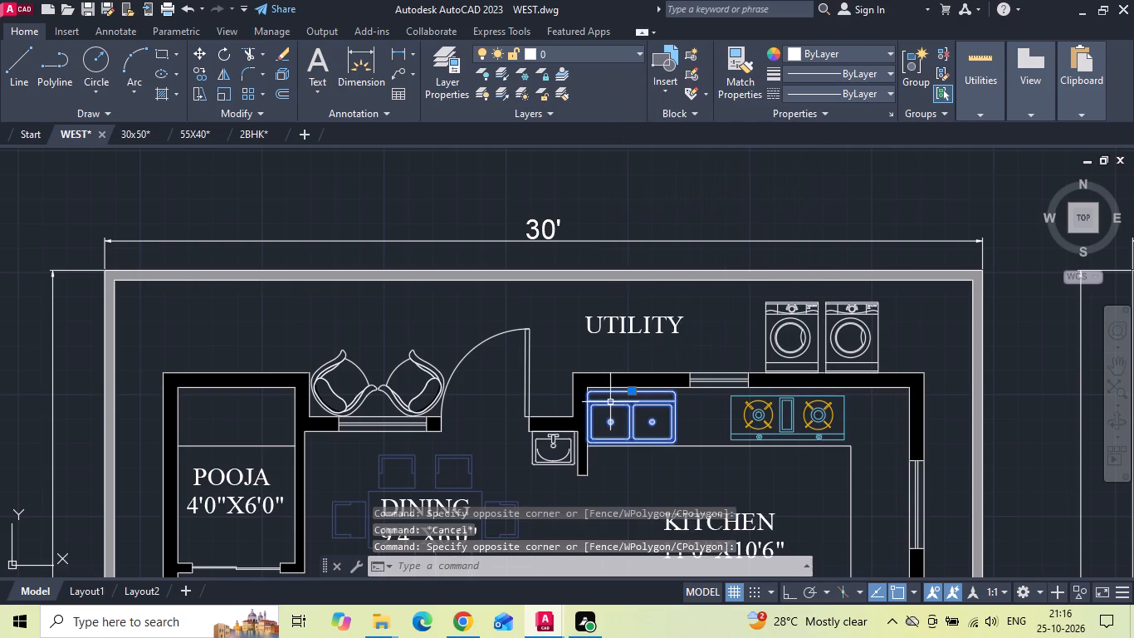
pyautogui.rightClick(609, 402)
pyautogui.click(662, 316)
pyautogui.click(632, 422)
pyautogui.scroll(-4, 609, 260)
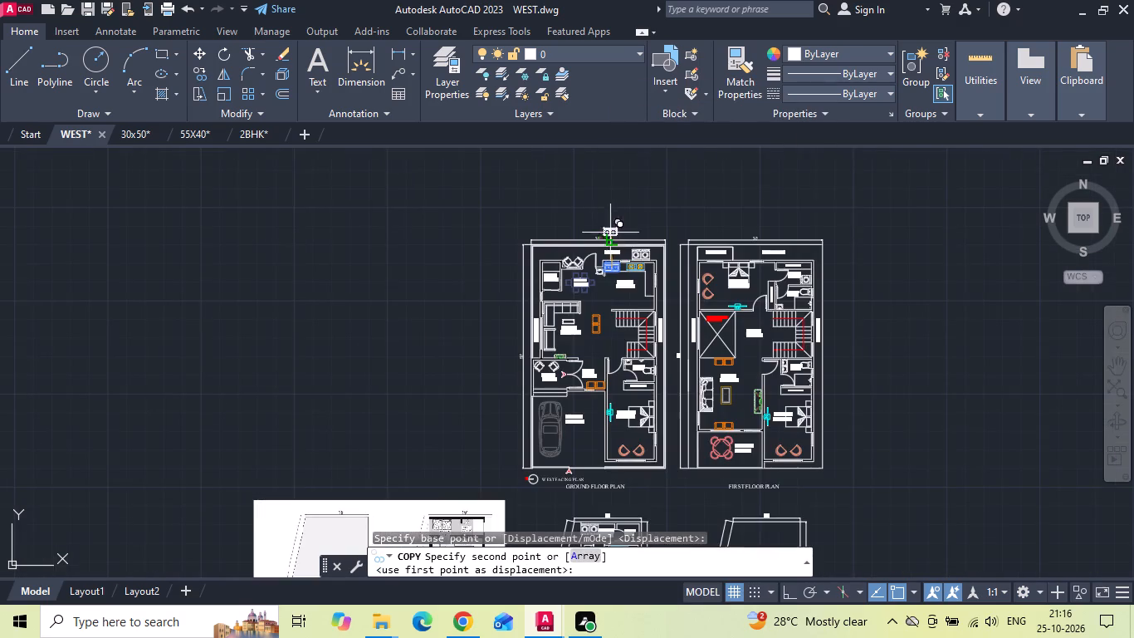
pyautogui.moveTo(633, 439); pyautogui.dragTo(608, 218, button='middle')
pyautogui.scroll(3, 641, 312)
pyautogui.scroll(3, 496, 464)
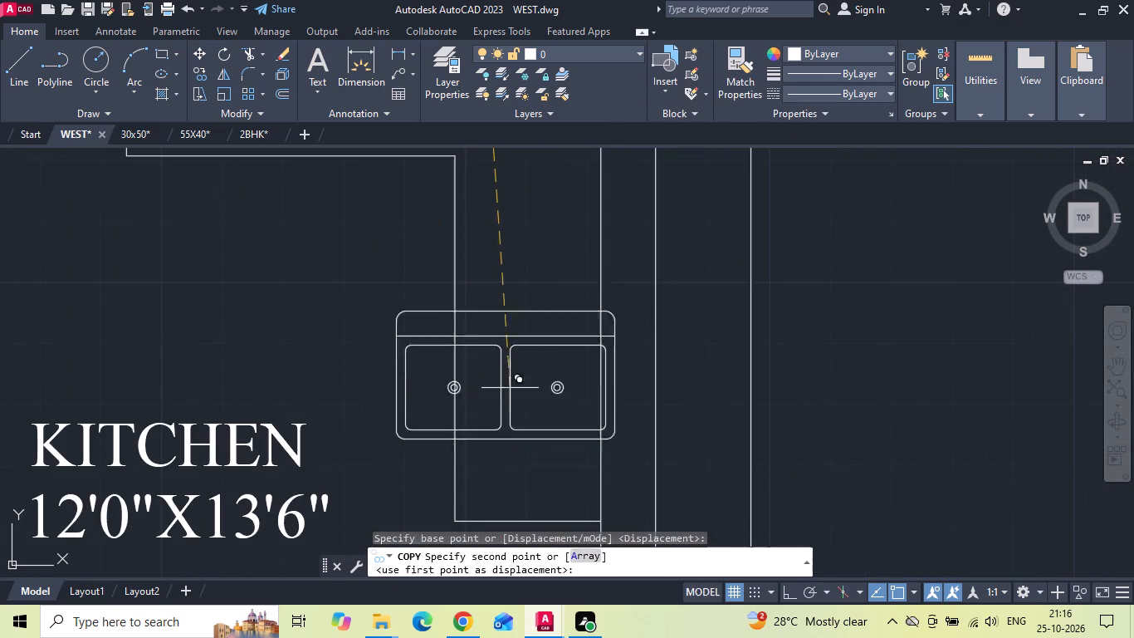
pyautogui.click(508, 322)
pyautogui.press('Escape')
# Rotate the copied sink 90 degrees clockwise so its back faces the kitchen's right wall.
pyautogui.click(520, 266)
pyautogui.click(509, 212)
pyautogui.rightClick(508, 211)
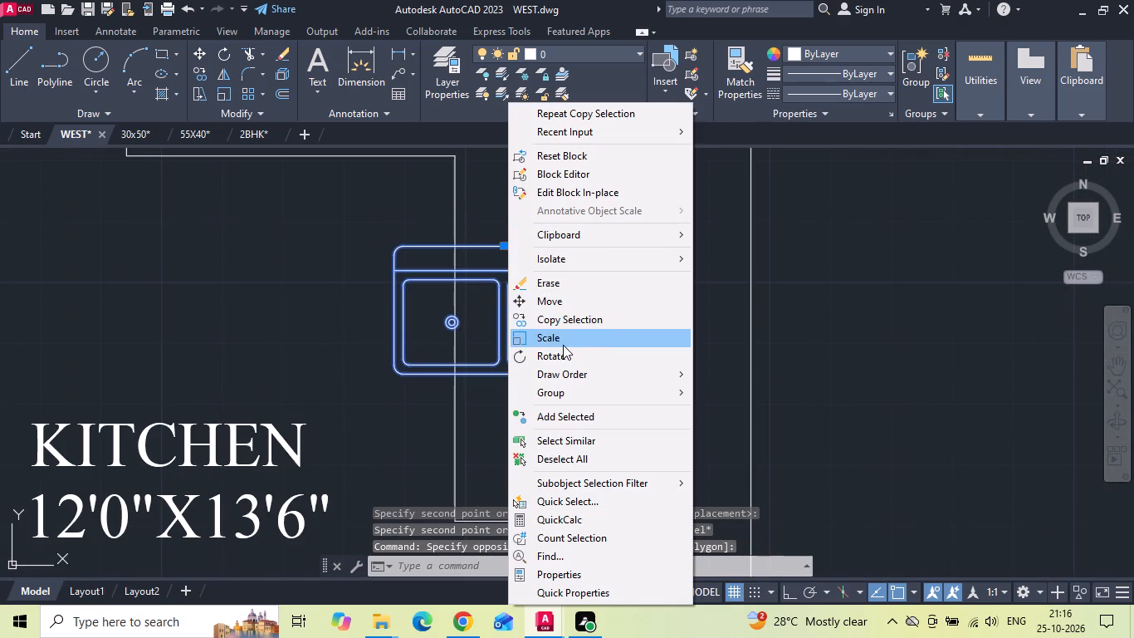
pyautogui.click(557, 360)
pyautogui.press('F8')
pyautogui.moveTo(561, 326); pyautogui.dragTo(553, 337)
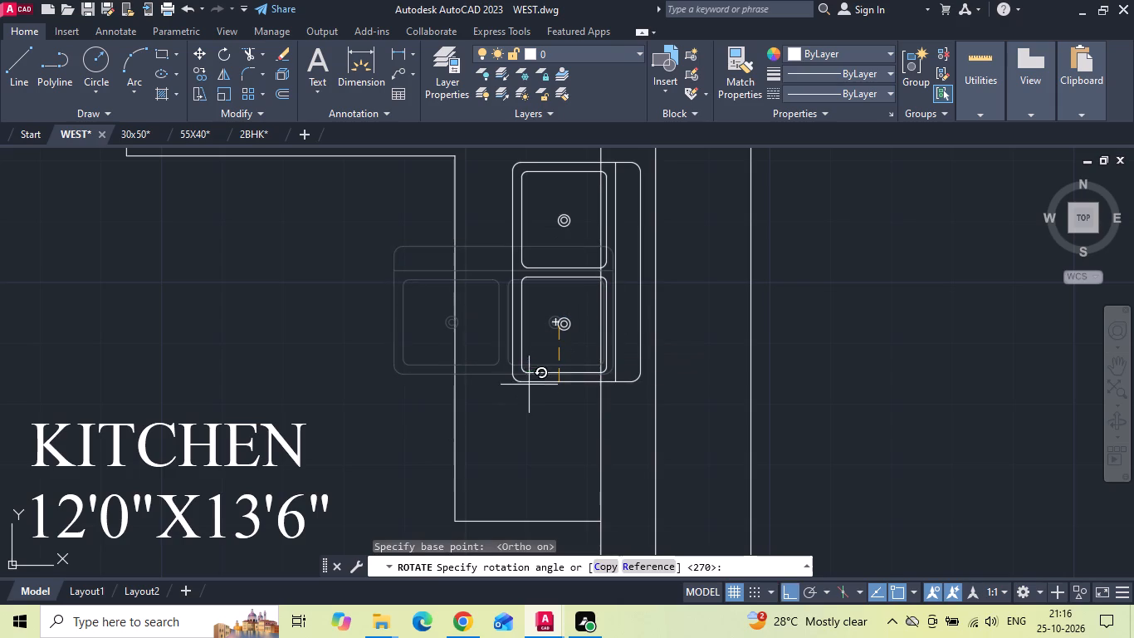
pyautogui.click(521, 450)
# Finish the sink's rotation and move it onto the kitchen's right-hand counter, with its back close to the right wall.
pyautogui.click(541, 393)
pyautogui.click(516, 310)
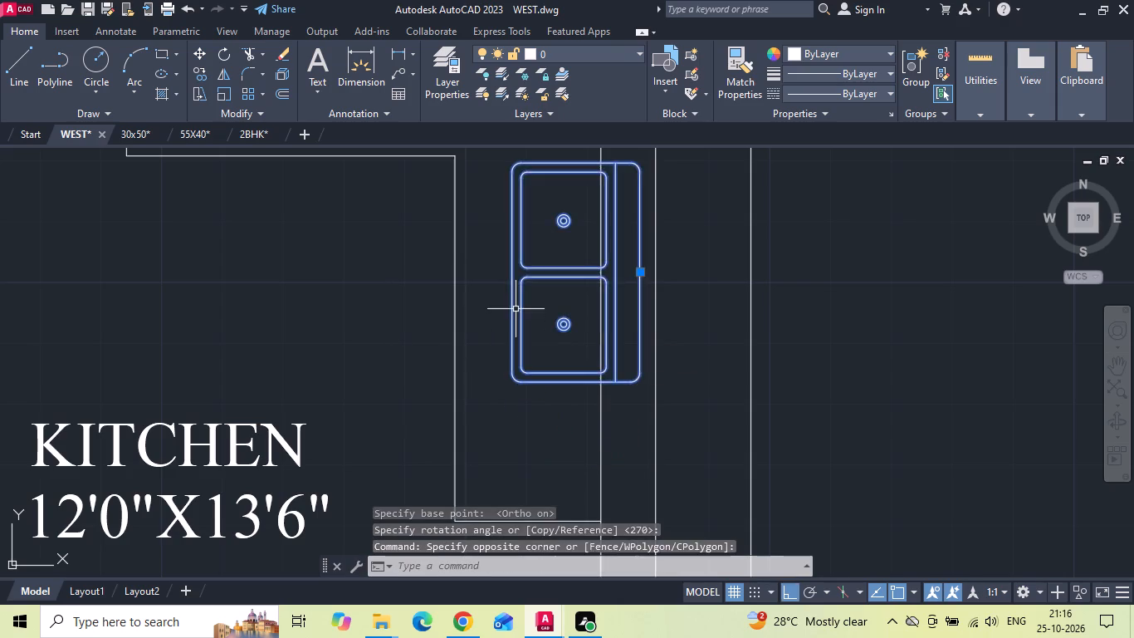
pyautogui.rightClick(516, 309)
pyautogui.click(524, 305)
pyautogui.click(639, 273)
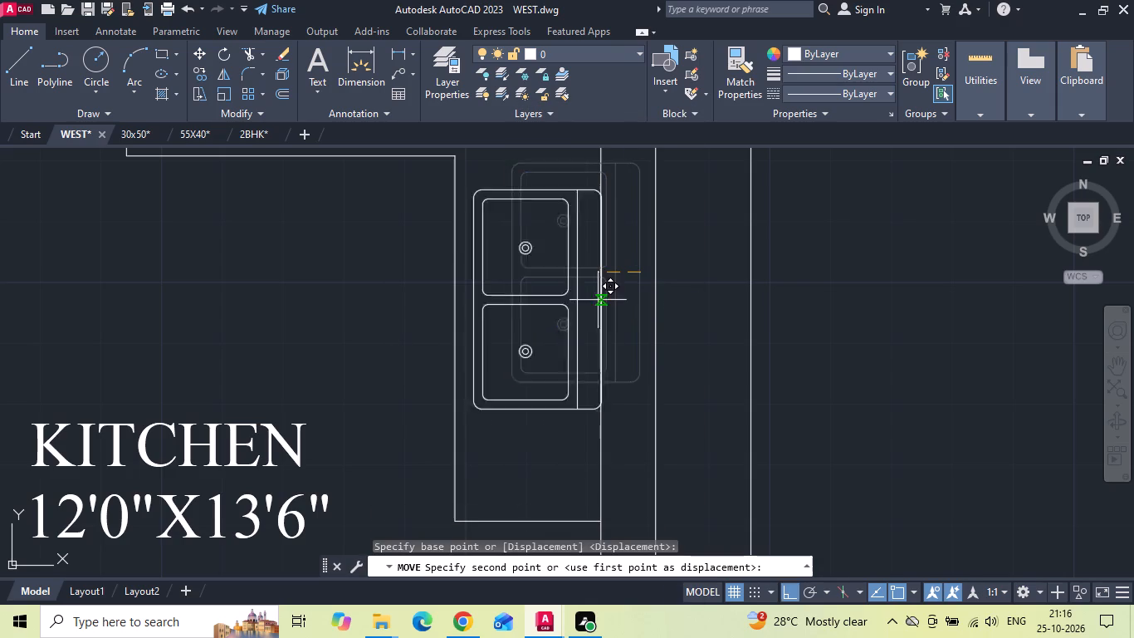
pyautogui.scroll(2, 589, 301)
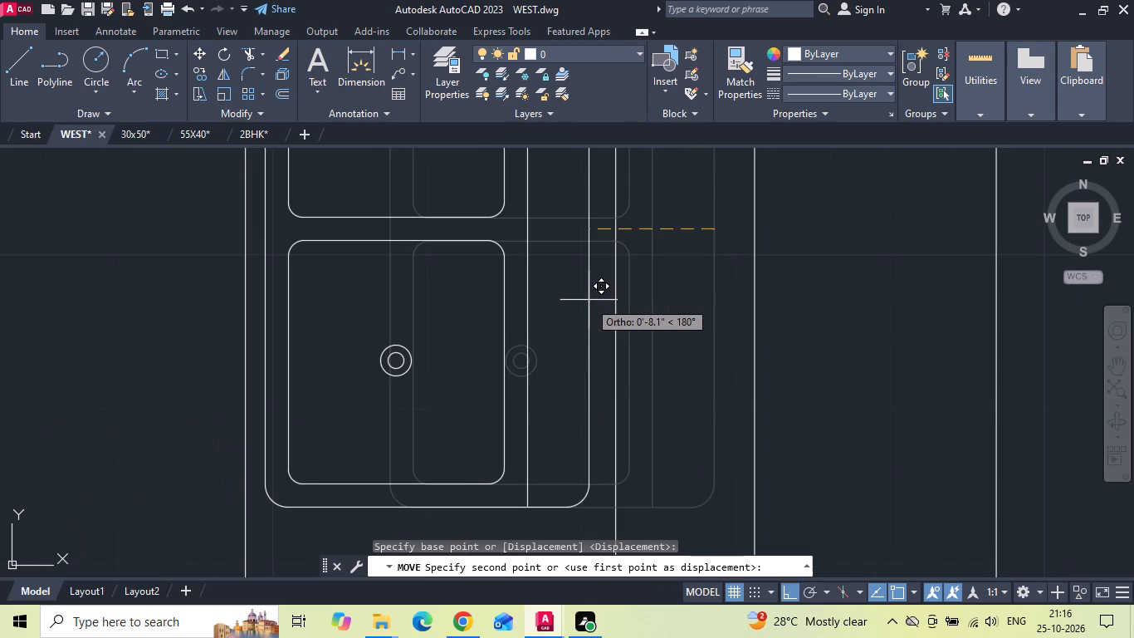
pyautogui.click(597, 301)
pyautogui.scroll(-4, 598, 301)
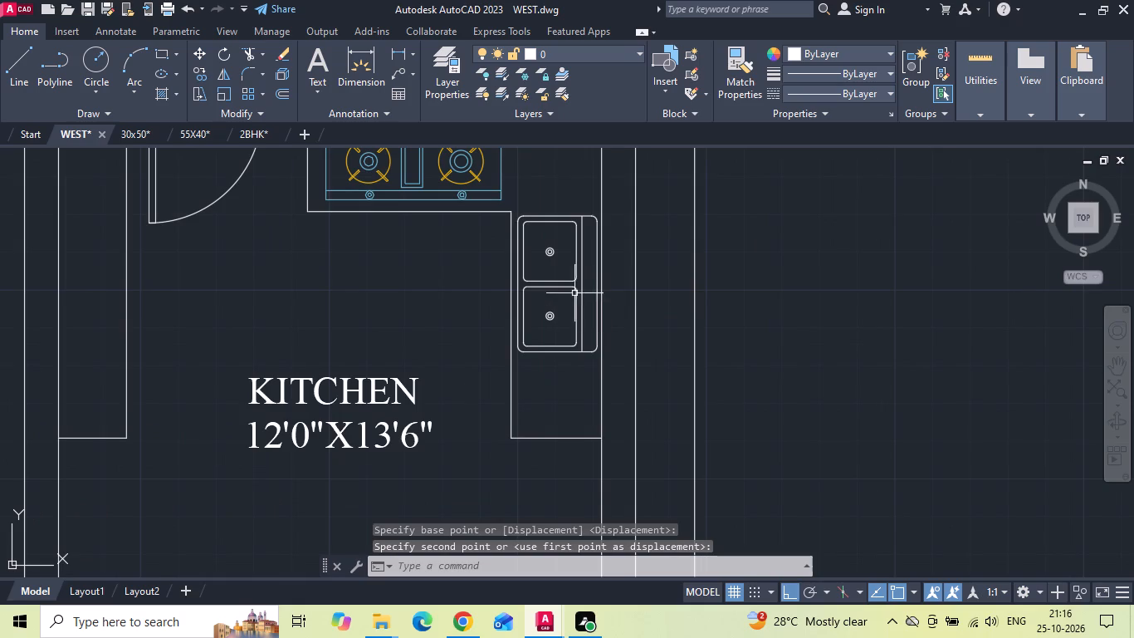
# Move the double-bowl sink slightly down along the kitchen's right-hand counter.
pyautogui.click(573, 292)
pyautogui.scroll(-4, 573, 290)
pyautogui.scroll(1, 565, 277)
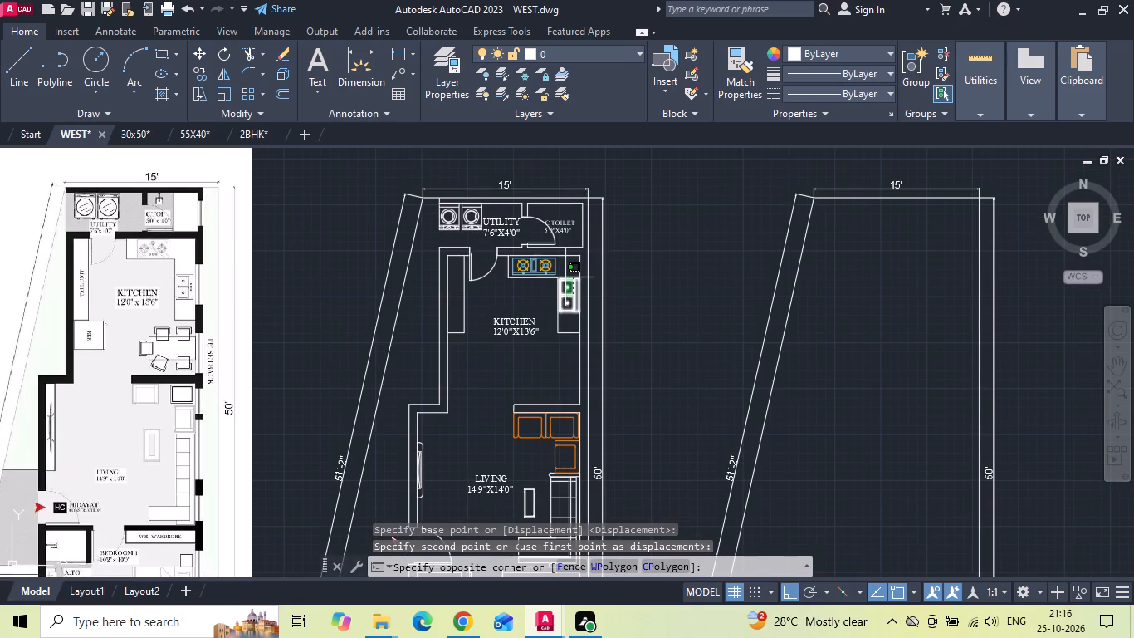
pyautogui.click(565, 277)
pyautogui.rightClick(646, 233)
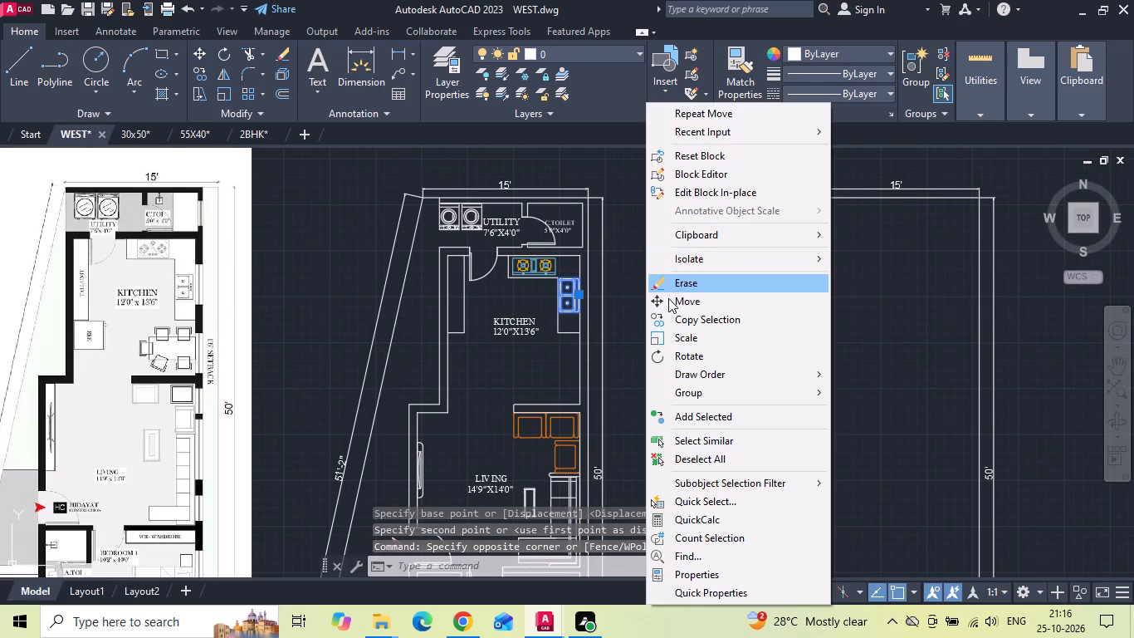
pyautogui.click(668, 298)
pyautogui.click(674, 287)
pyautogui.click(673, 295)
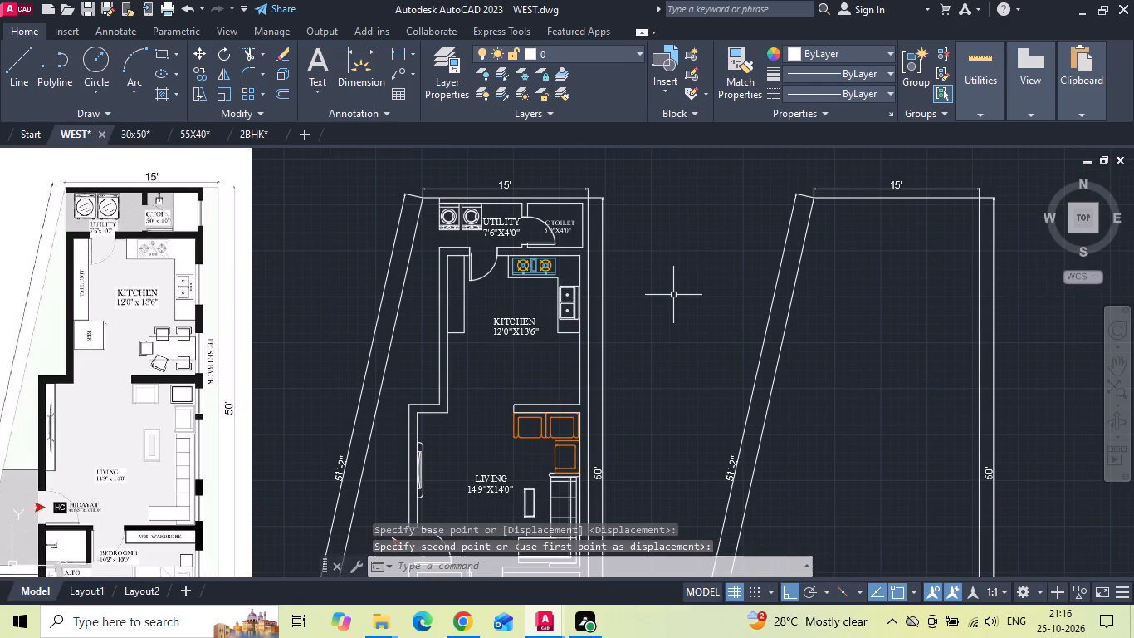
# Save the drawing.
pyautogui.hotkey('ctrl', 's')
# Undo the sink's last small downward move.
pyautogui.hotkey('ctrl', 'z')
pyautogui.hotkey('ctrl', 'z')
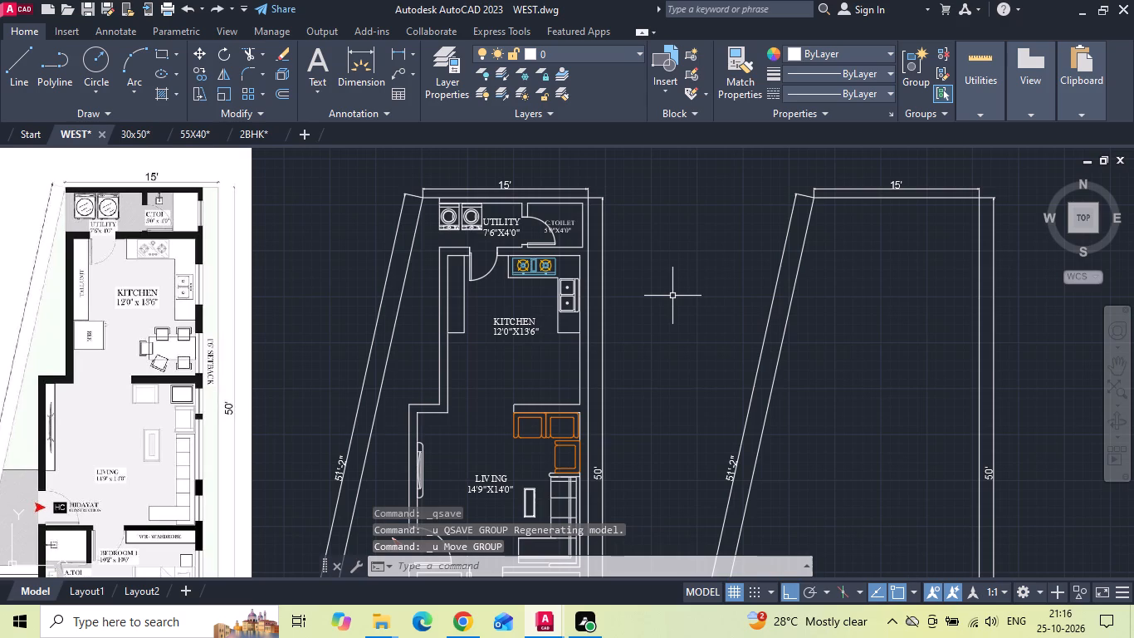
# Copy the vertical WA-WARDROBE label from the first floor plan's upper bedroom onto the tall unit in the west-facing plan's kitchen.
pyautogui.scroll(2, 90, 299)
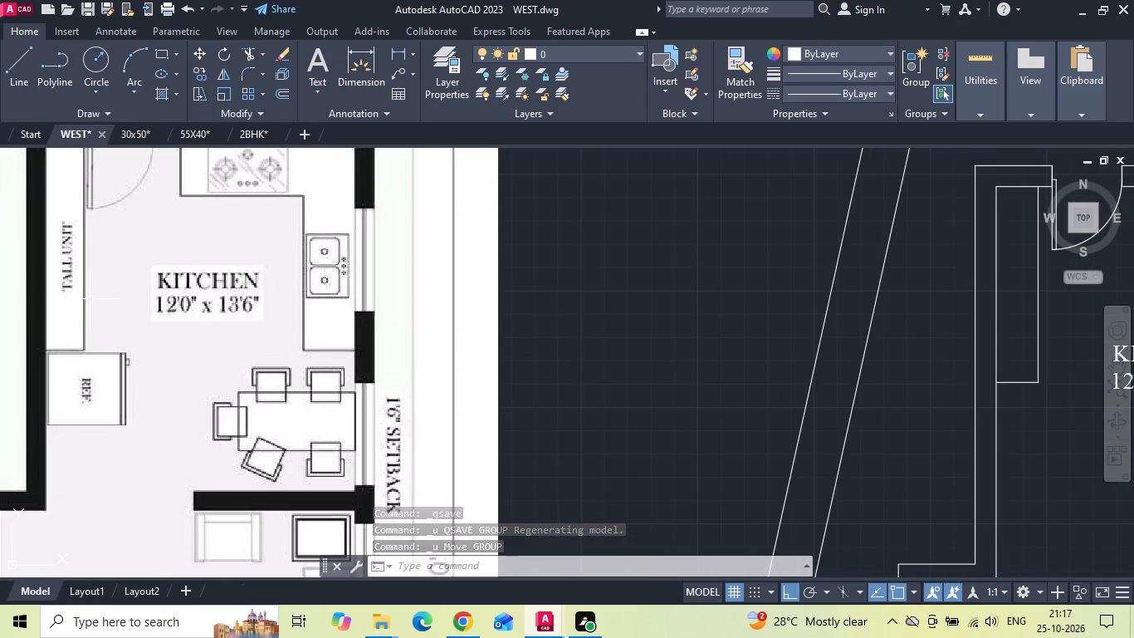
pyautogui.scroll(-2, 248, 356)
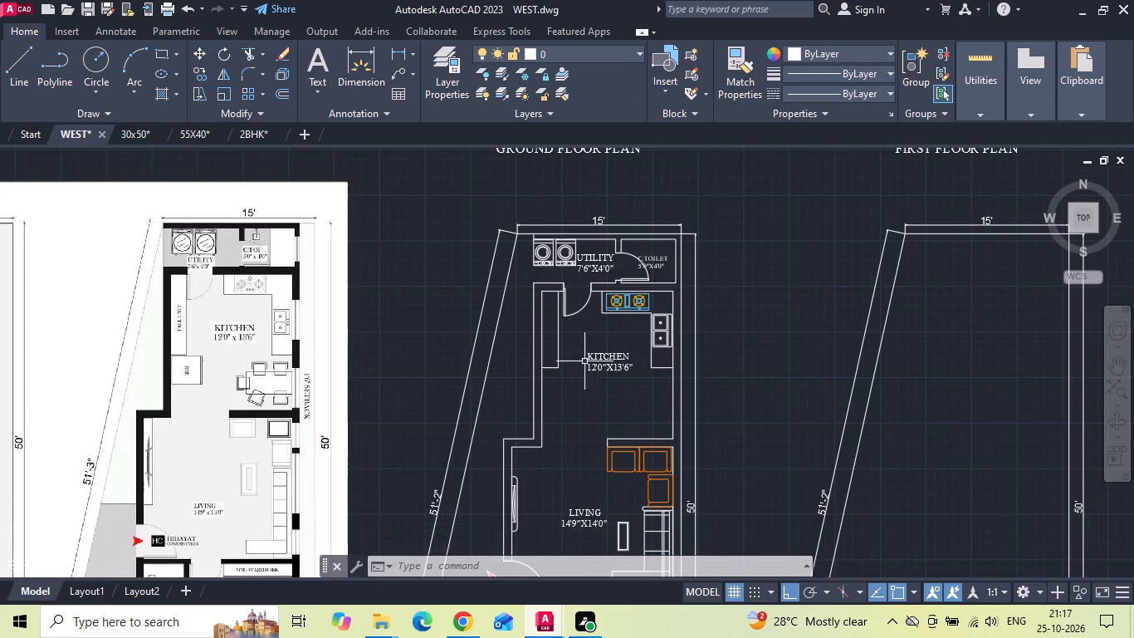
pyautogui.scroll(-3, 534, 421)
pyautogui.scroll(4, 628, 254)
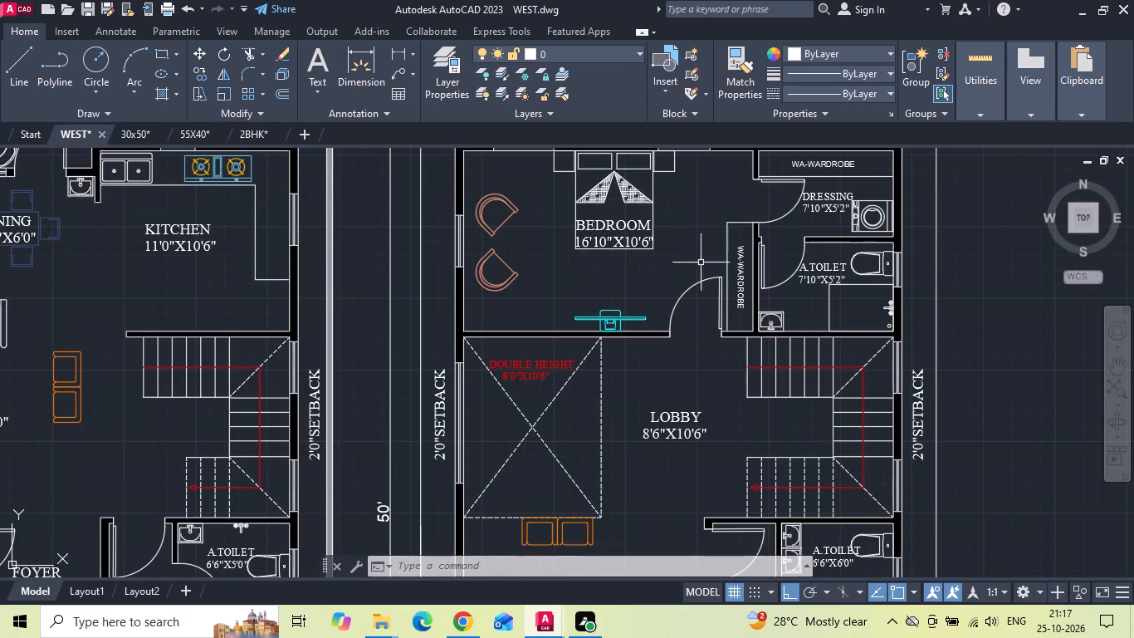
pyautogui.click(740, 267)
pyautogui.rightClick(740, 267)
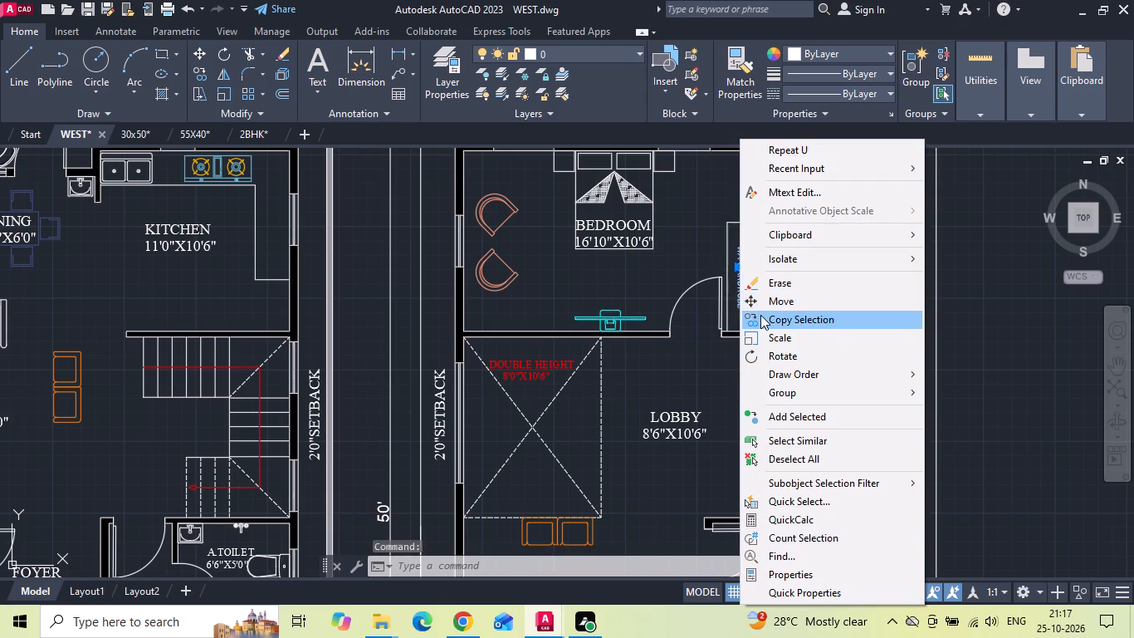
pyautogui.click(760, 315)
pyautogui.moveTo(743, 273); pyautogui.dragTo(736, 287)
pyautogui.scroll(-3, 774, 238)
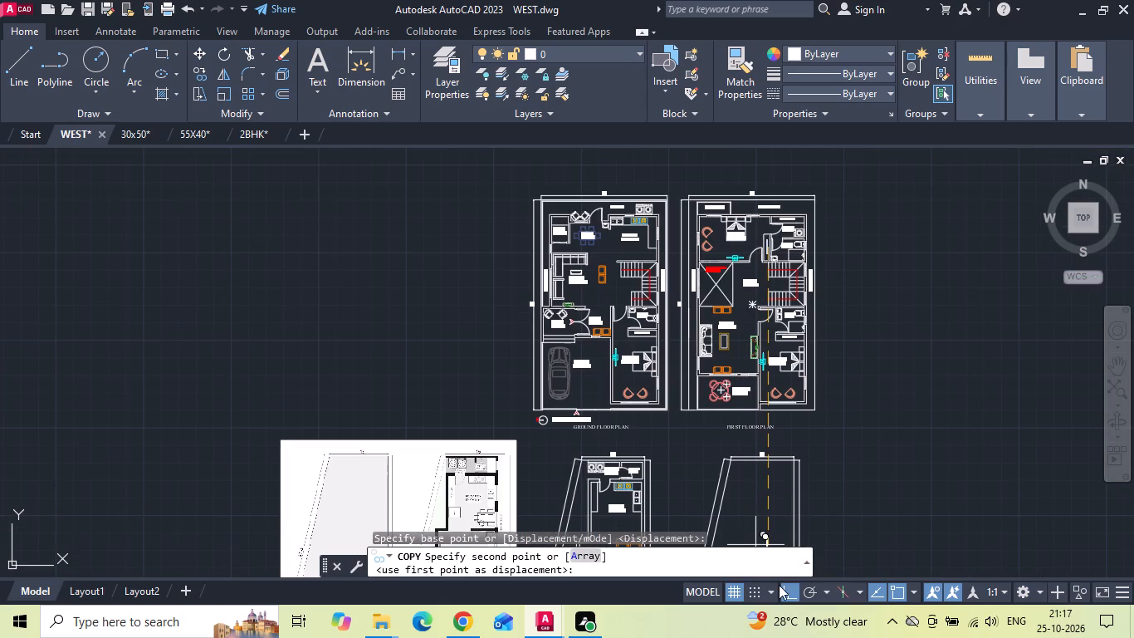
pyautogui.click(790, 589)
pyautogui.scroll(3, 595, 516)
pyautogui.scroll(2, 588, 449)
pyautogui.click(594, 441)
pyautogui.press('Escape')
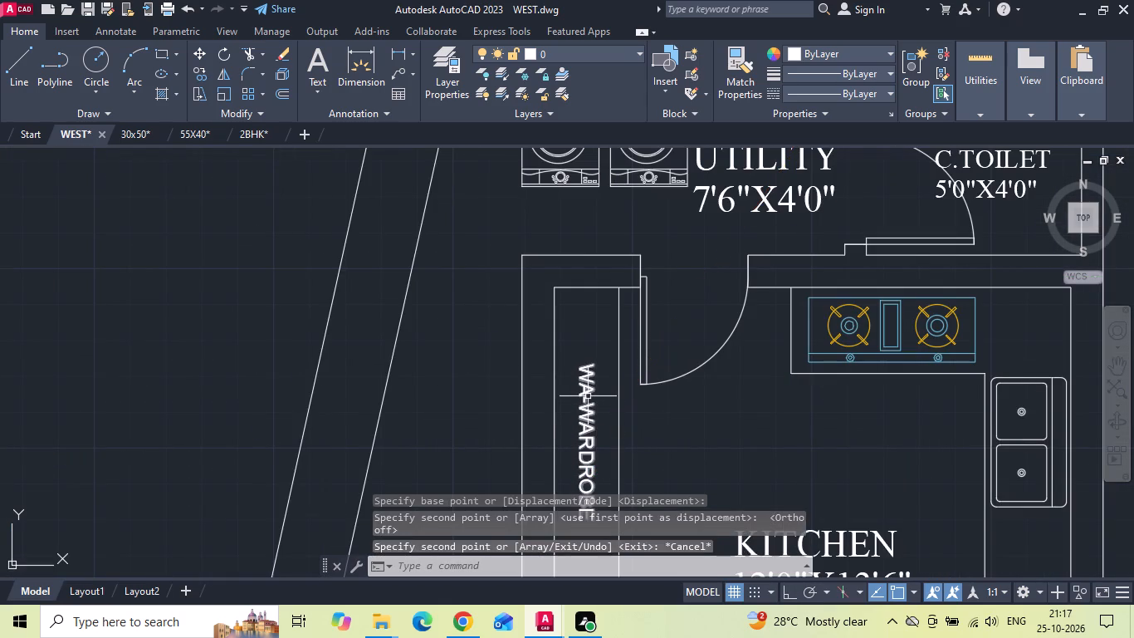
# Change the copied wardrobe label's text in the kitchen to TALLUNIT.
pyautogui.doubleClick(588, 395)
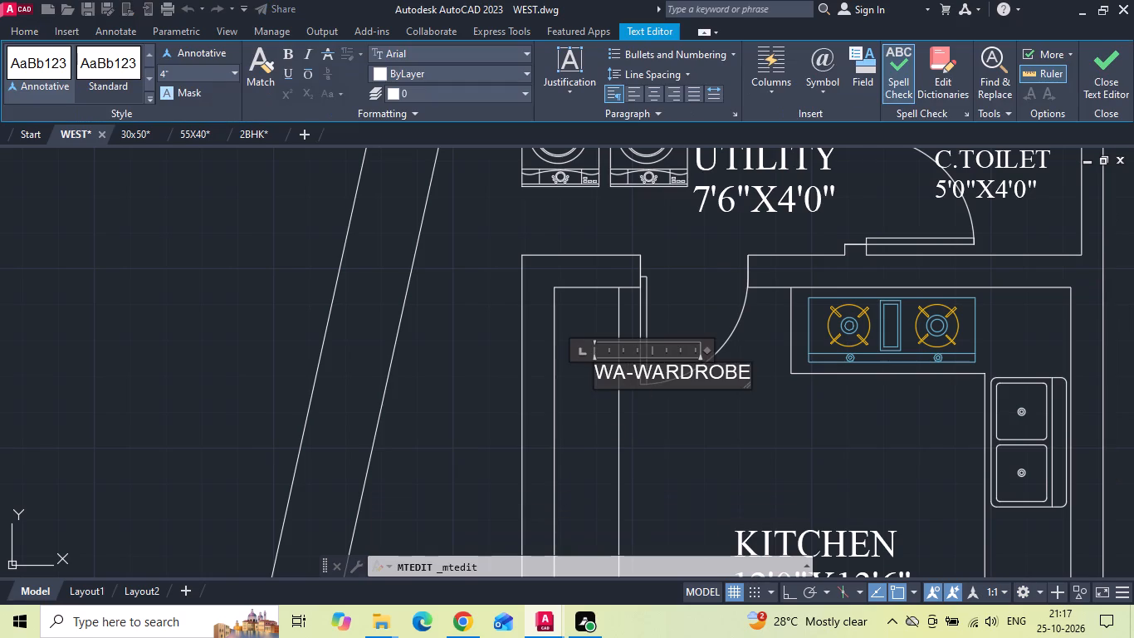
pyautogui.moveTo(748, 377); pyautogui.dragTo(653, 377)
pyautogui.click(653, 377)
pyautogui.scroll(1, 725, 385)
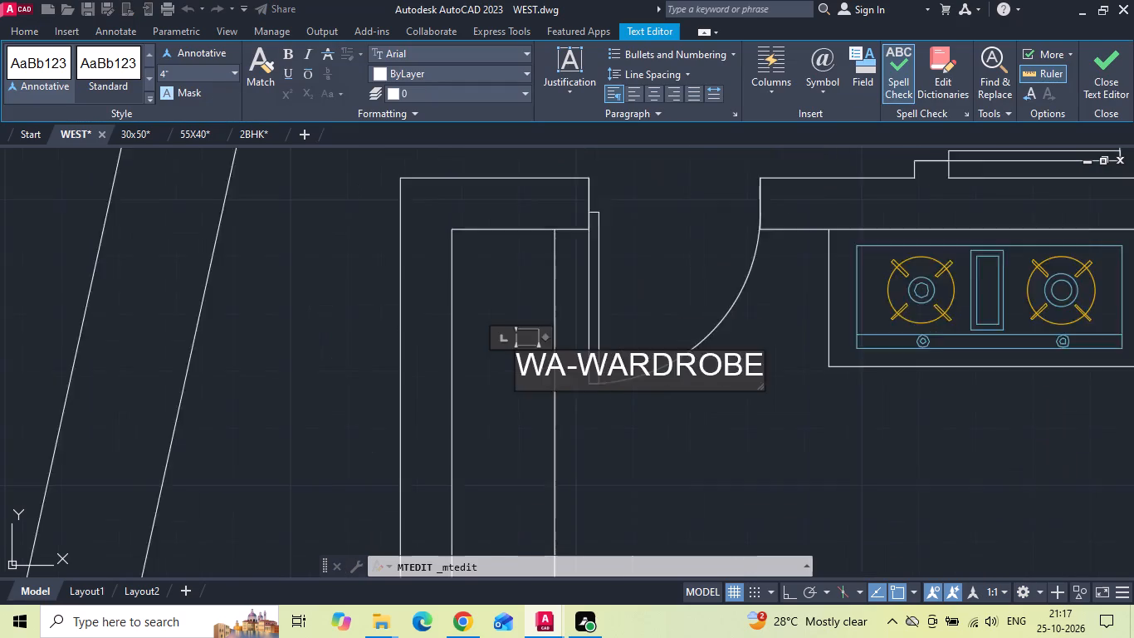
pyautogui.scroll(1, 725, 385)
pyautogui.moveTo(775, 356); pyautogui.dragTo(443, 354)
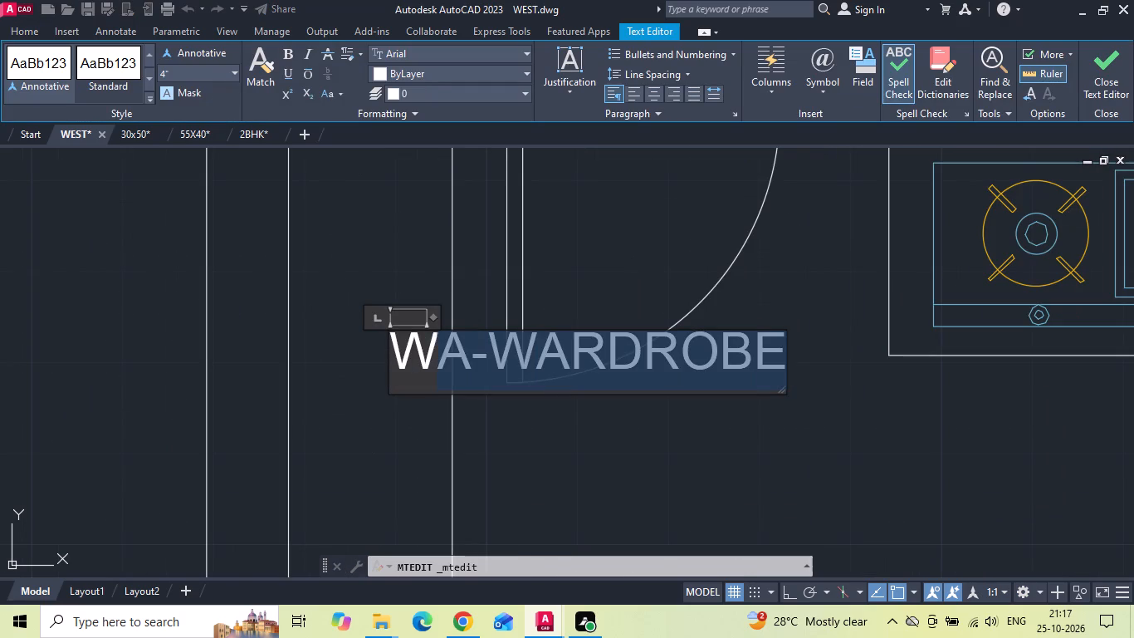
pyautogui.moveTo(443, 354); pyautogui.dragTo(344, 354)
pyautogui.press('BackSpace')
pyautogui.write('TALL')
pyautogui.scroll(-3, 775, 356)
pyautogui.scroll(-2, 533, 371)
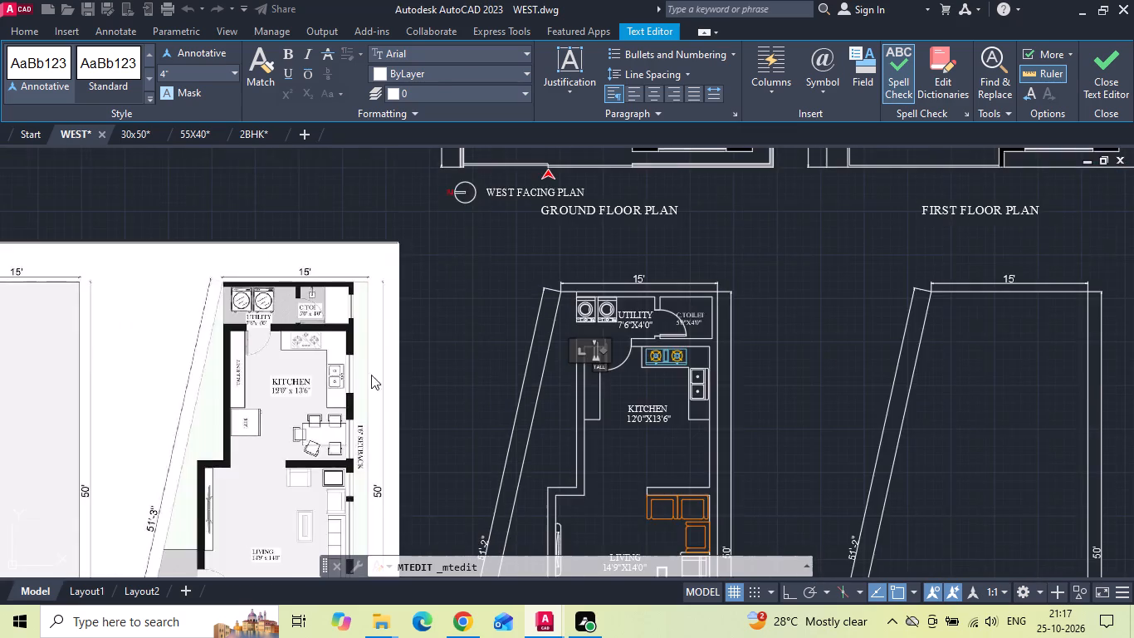
pyautogui.scroll(3, 237, 356)
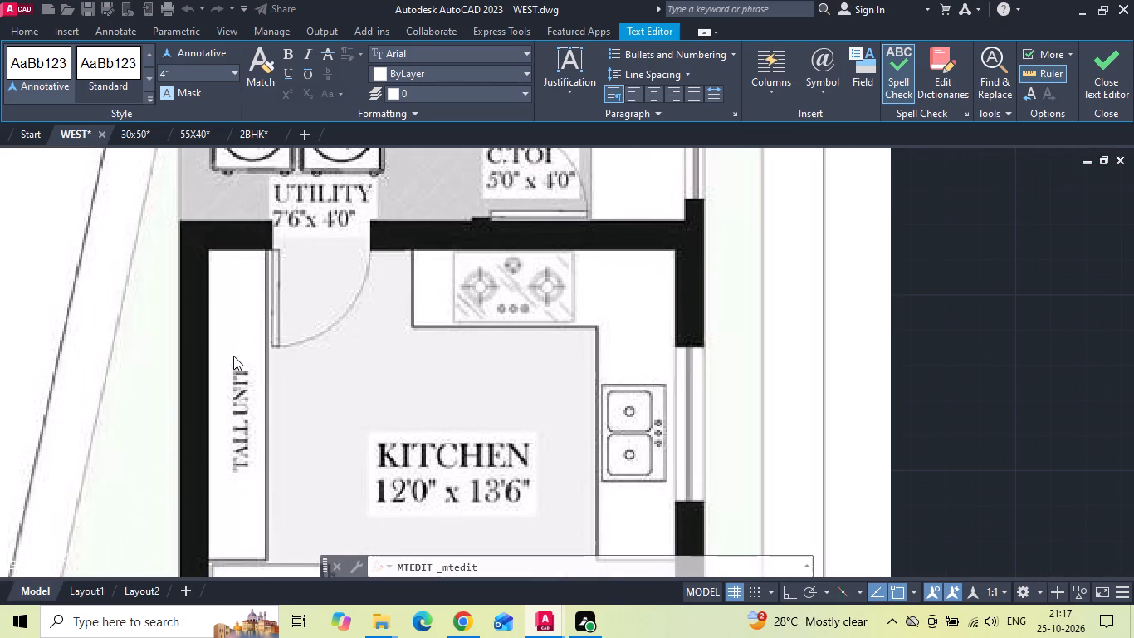
pyautogui.write('UNI')
pyautogui.press('t')
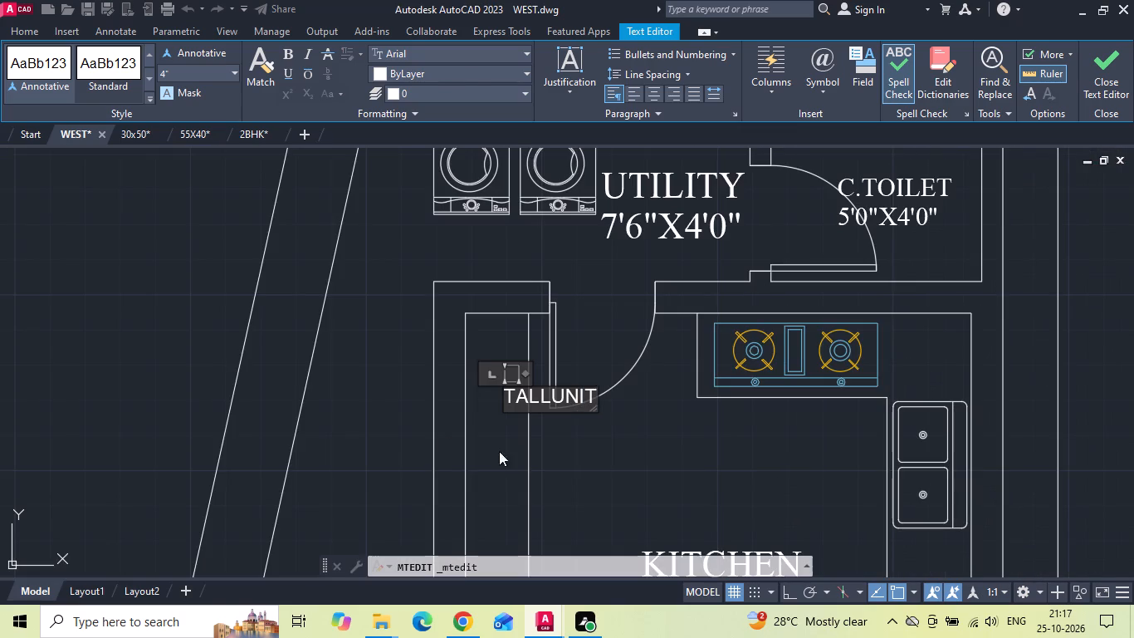
pyautogui.click(612, 459)
# Move the TALLUNIT label slightly down within the kitchen's tall unit.
pyautogui.scroll(-1, 585, 302)
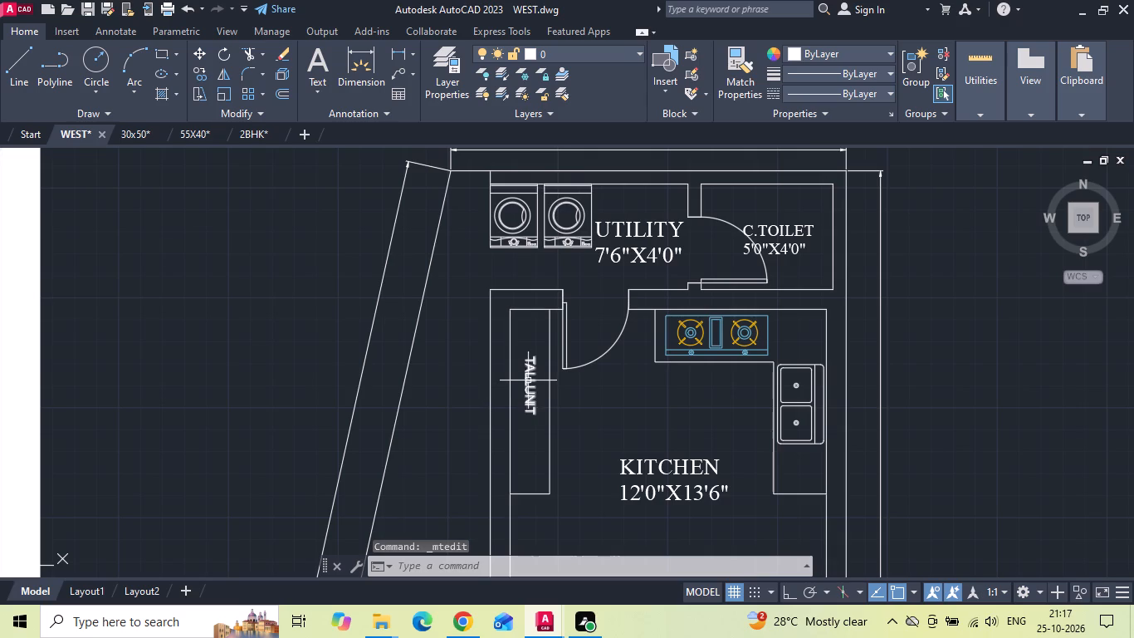
pyautogui.click(528, 380)
pyautogui.rightClick(528, 380)
pyautogui.click(589, 306)
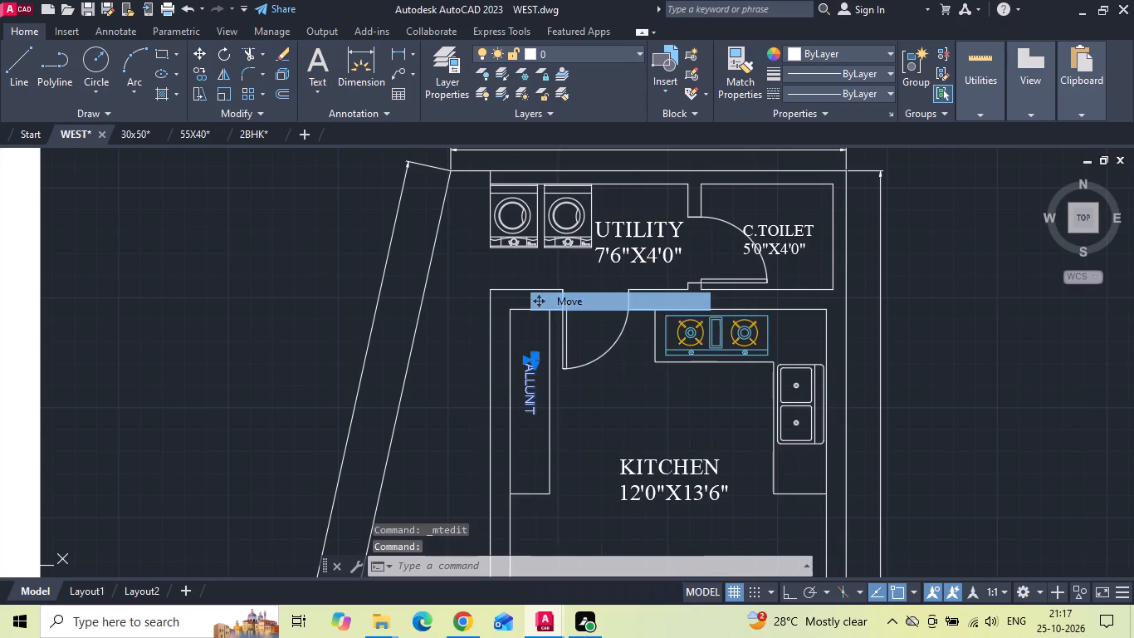
pyautogui.click(619, 395)
pyautogui.click(618, 405)
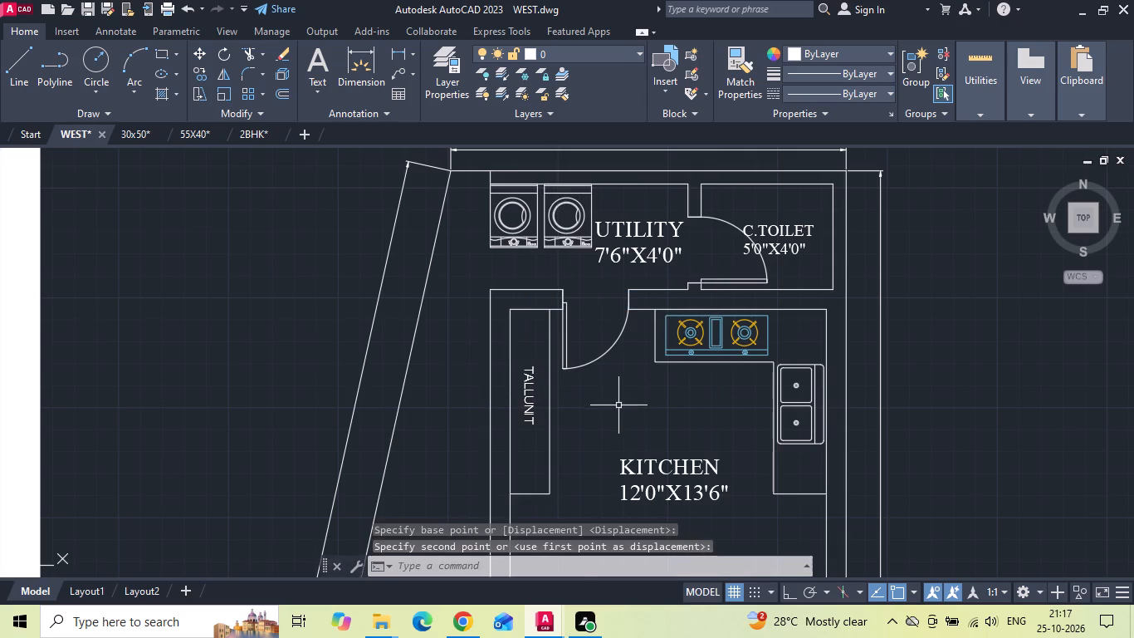
# Copy the WC, shower mixer and washbasin from the first floor plan's 7'10"X5'2" A.TOILET to the west-facing plan's attached toilet area.
pyautogui.scroll(-3, 609, 418)
pyautogui.moveTo(594, 253); pyautogui.dragTo(590, 375, button='middle')
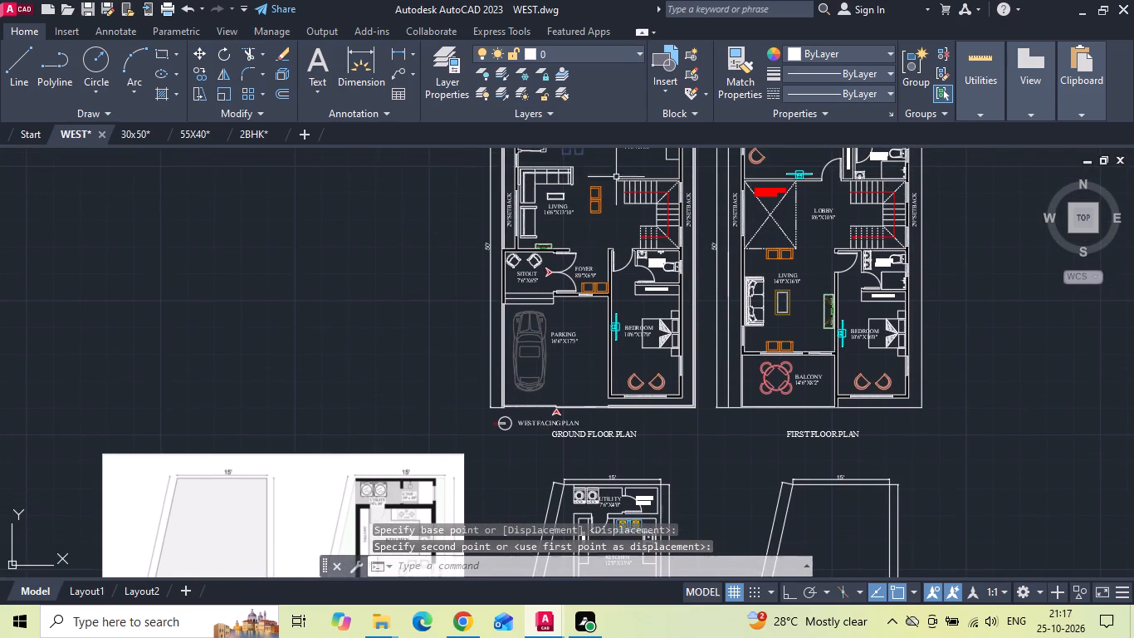
pyautogui.moveTo(611, 194); pyautogui.dragTo(590, 330, button='middle')
pyautogui.scroll(3, 617, 264)
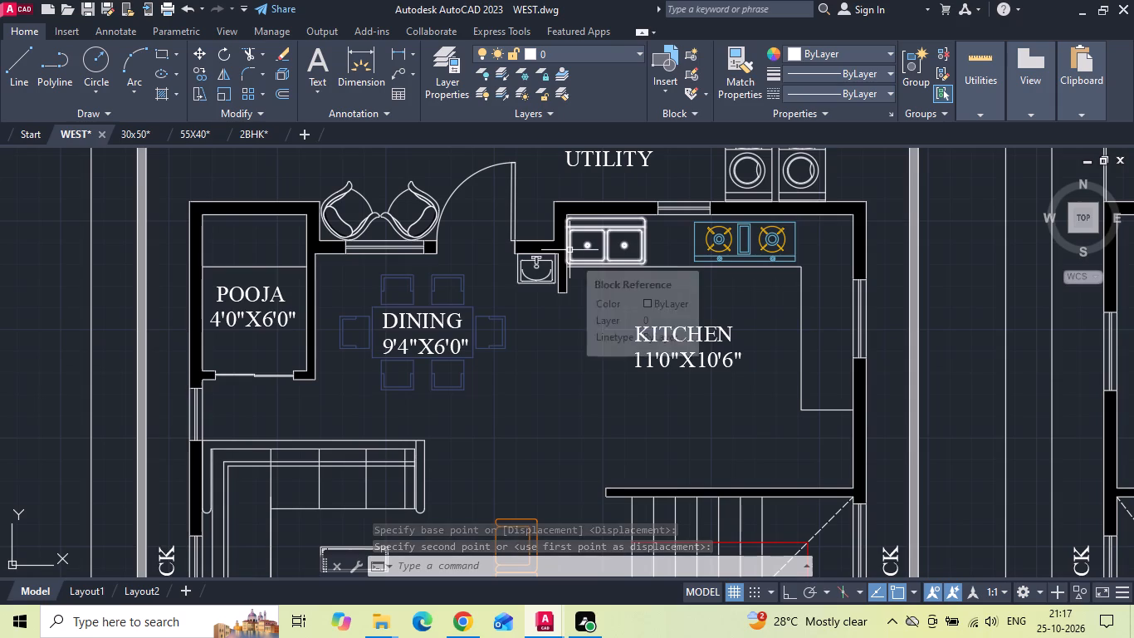
pyautogui.scroll(-3, 538, 282)
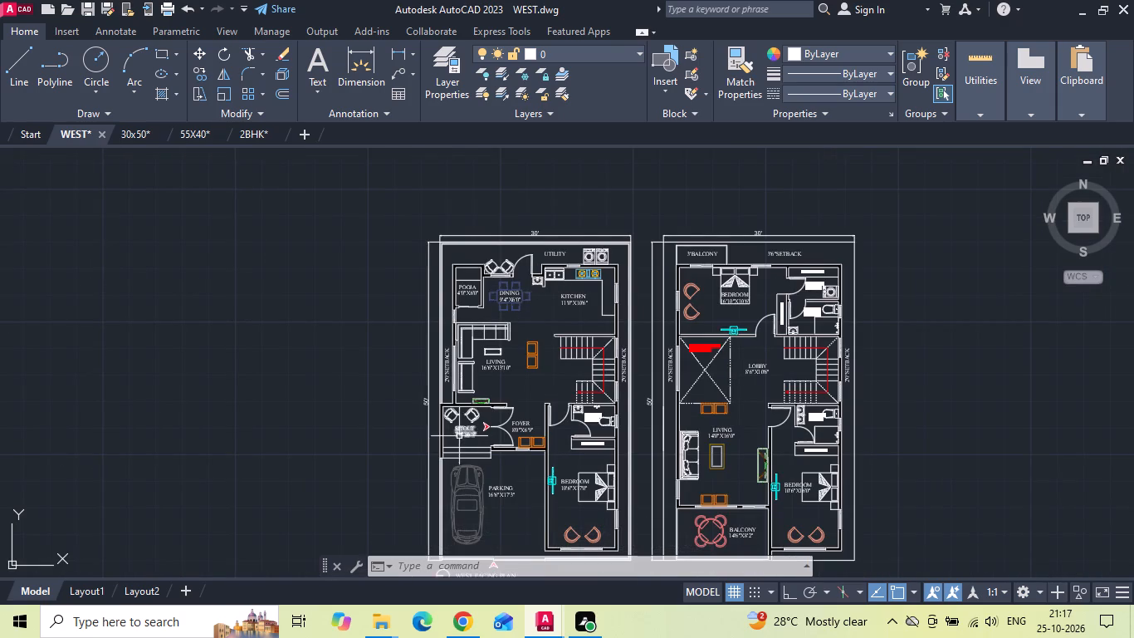
pyautogui.scroll(2, 814, 282)
pyautogui.scroll(2, 843, 365)
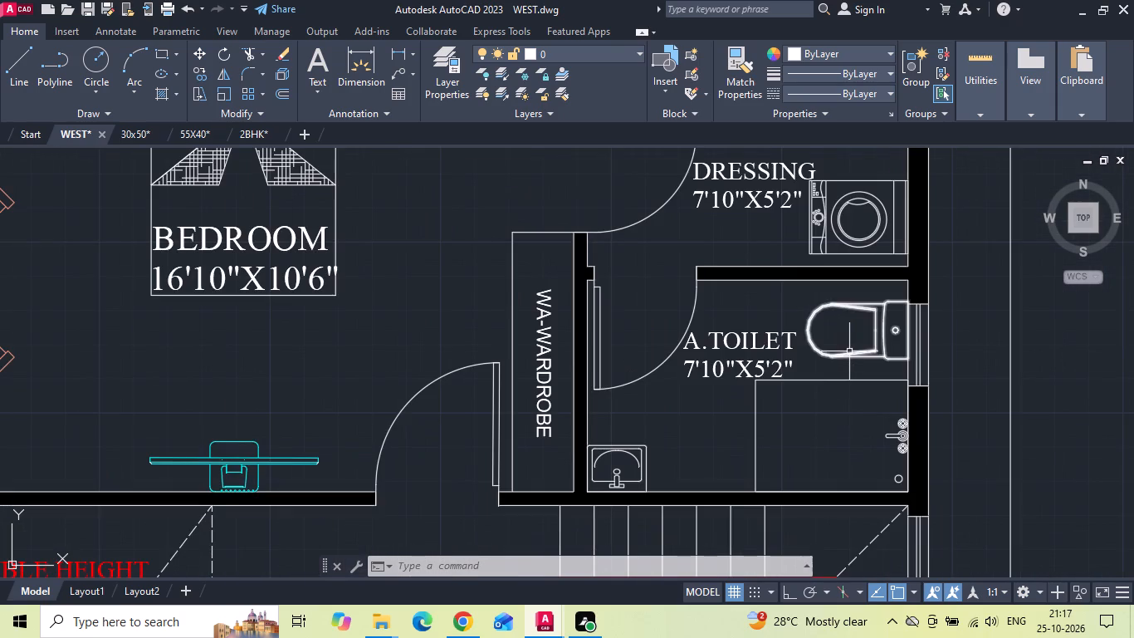
pyautogui.click(849, 351)
pyautogui.click(898, 436)
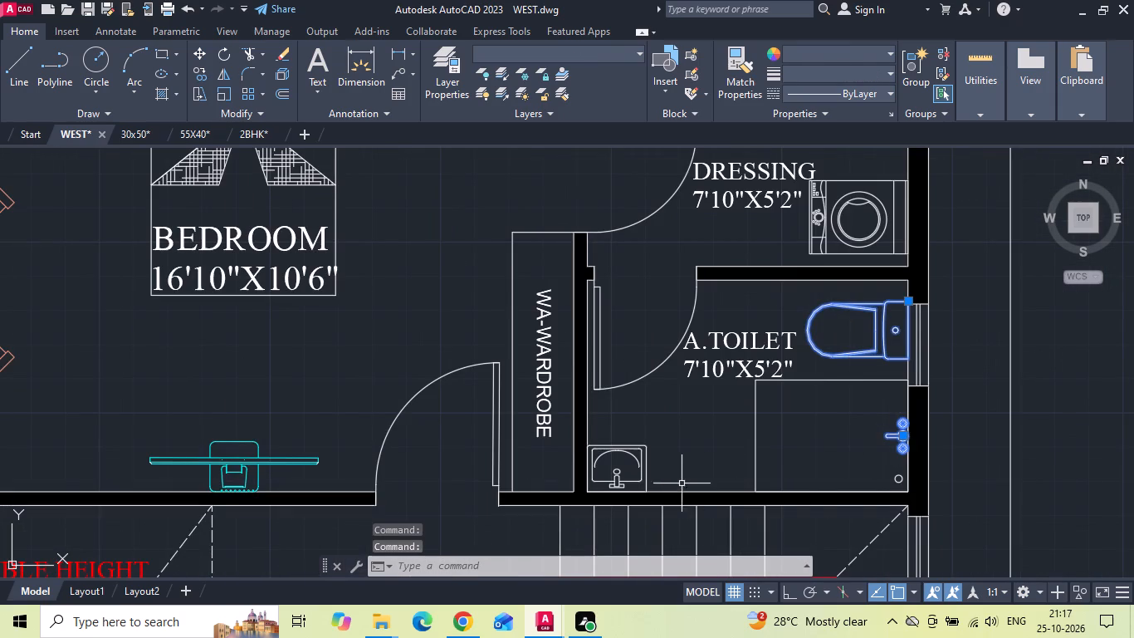
pyautogui.click(657, 470)
pyautogui.click(616, 459)
pyautogui.rightClick(613, 458)
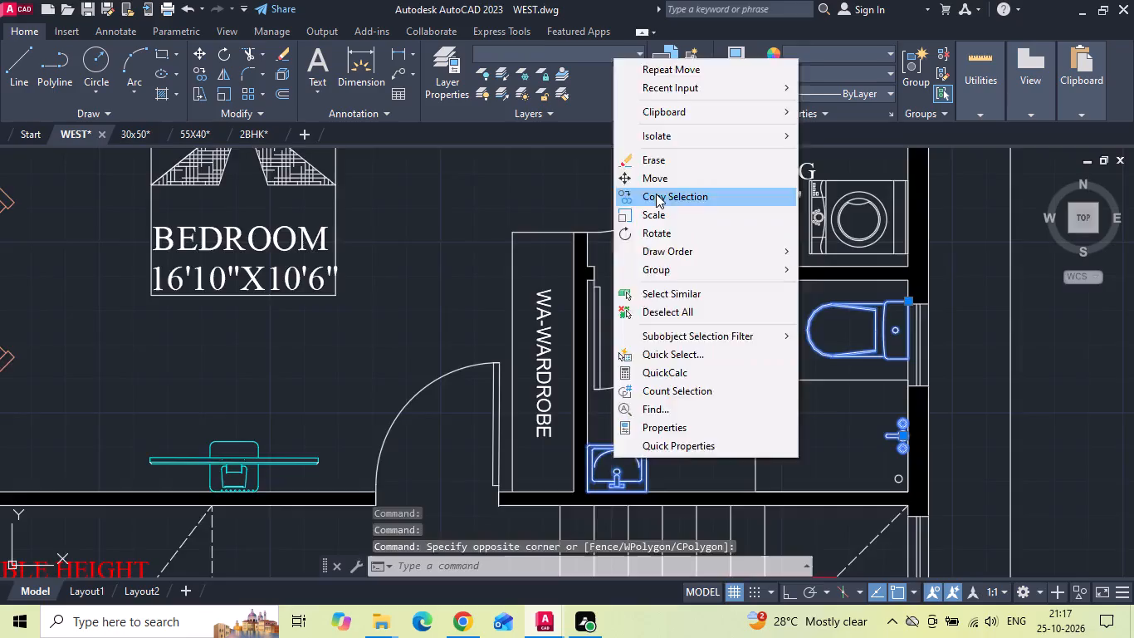
pyautogui.click(656, 194)
pyautogui.scroll(-4, 658, 189)
pyautogui.moveTo(673, 214); pyautogui.dragTo(662, 250)
pyautogui.scroll(-2, 616, 267)
pyautogui.scroll(3, 548, 455)
pyautogui.scroll(2, 484, 411)
pyautogui.moveTo(498, 380); pyautogui.dragTo(587, 236, button='middle')
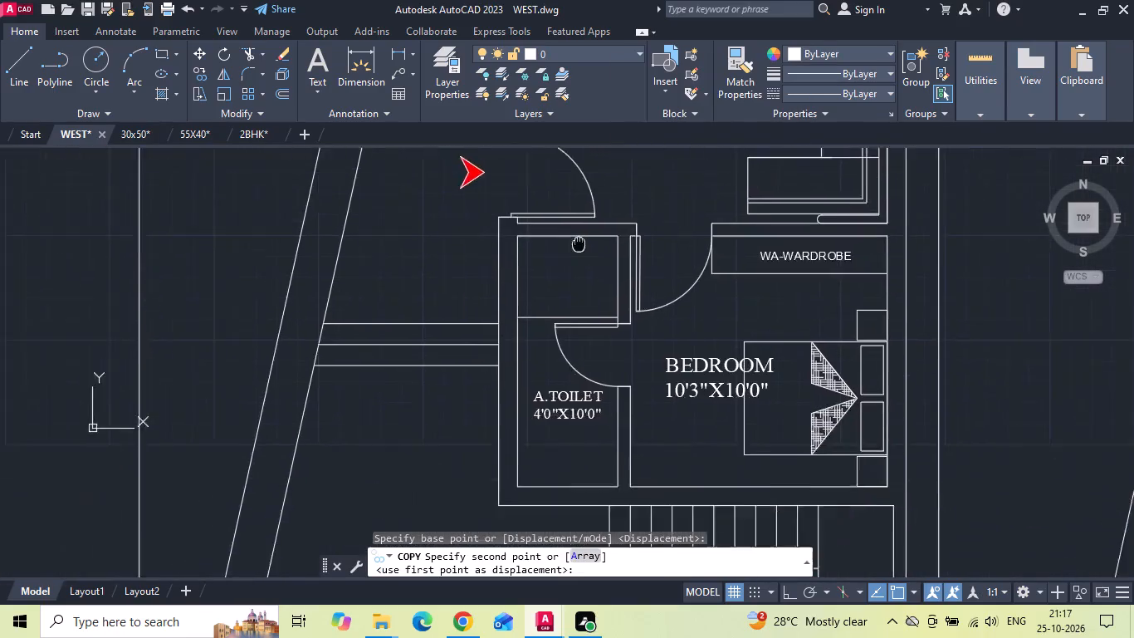
pyautogui.moveTo(587, 236); pyautogui.dragTo(590, 233, button='middle')
pyautogui.scroll(-1, 610, 236)
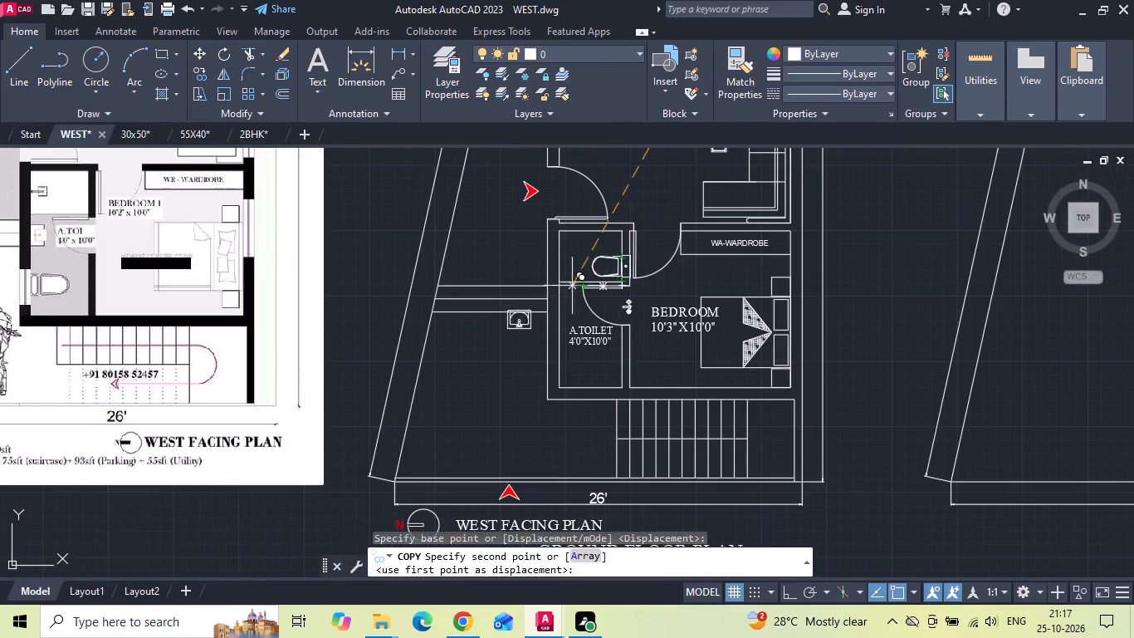
pyautogui.click(555, 289)
pyautogui.press('Escape')
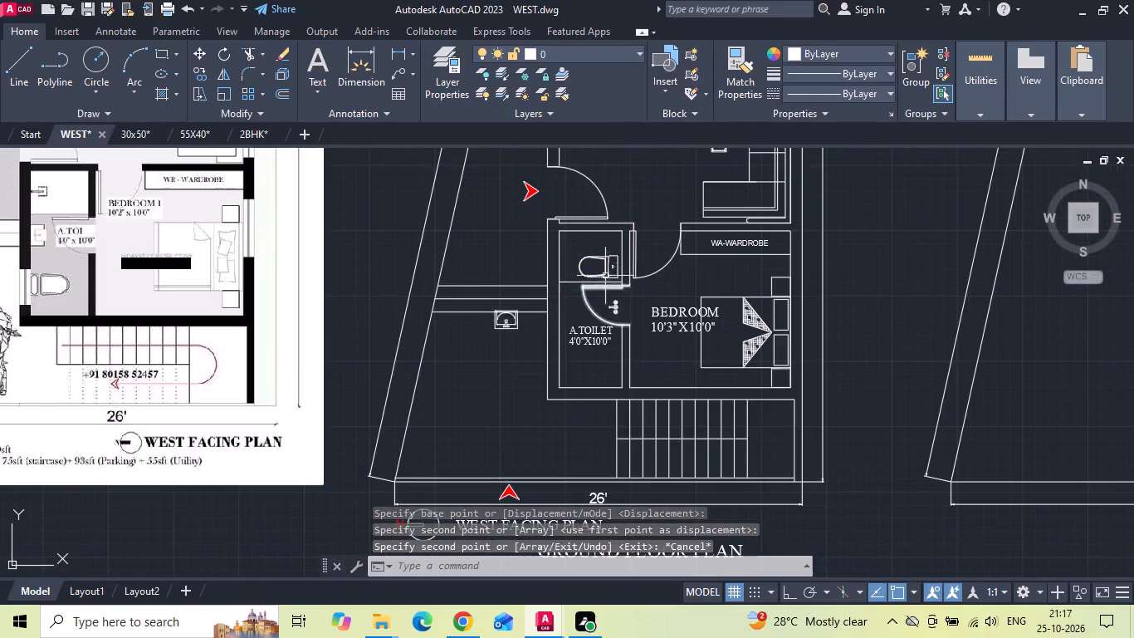
# Rotate the copied WC near the attached toilet by 180 degrees so its bowl faces the bedroom side.
pyautogui.click(601, 261)
pyautogui.rightClick(597, 248)
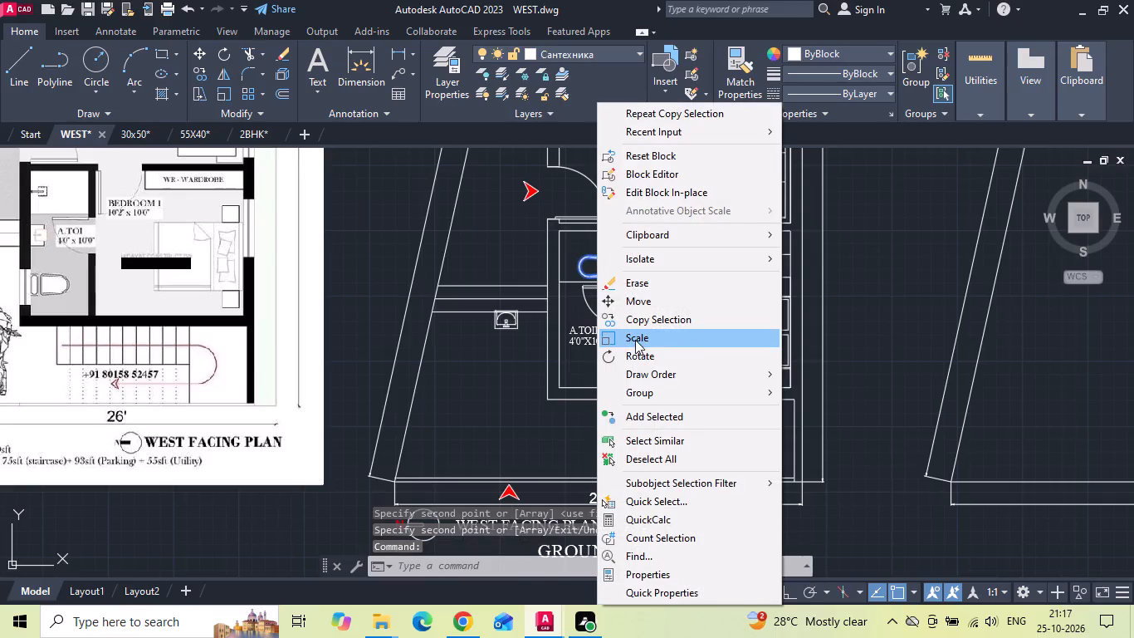
pyautogui.click(635, 353)
pyautogui.click(618, 268)
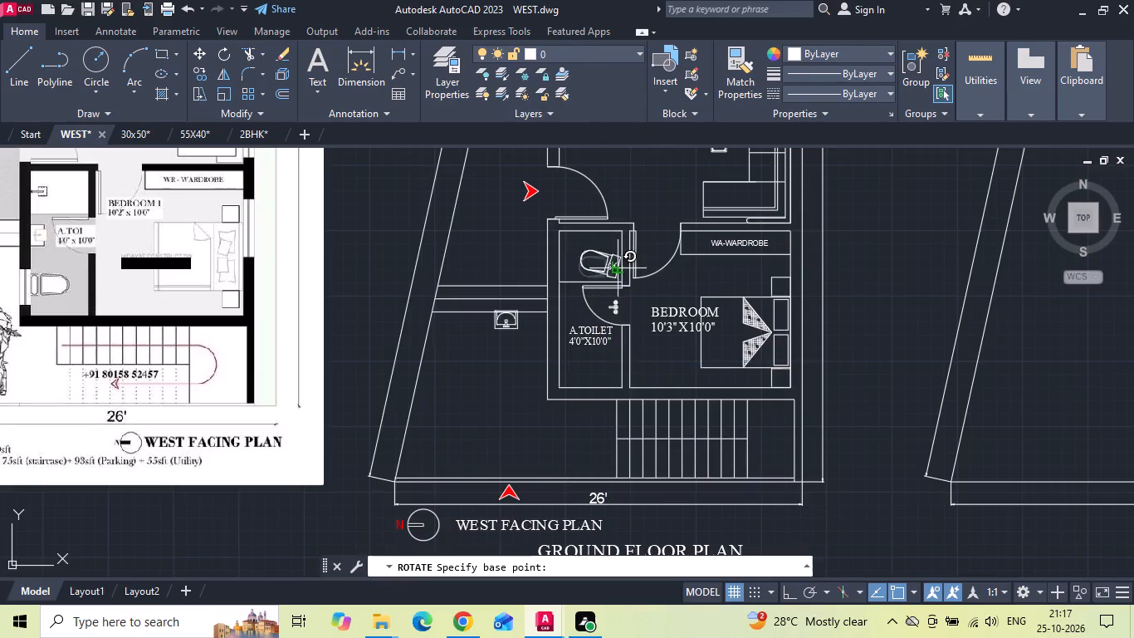
pyautogui.press('F8')
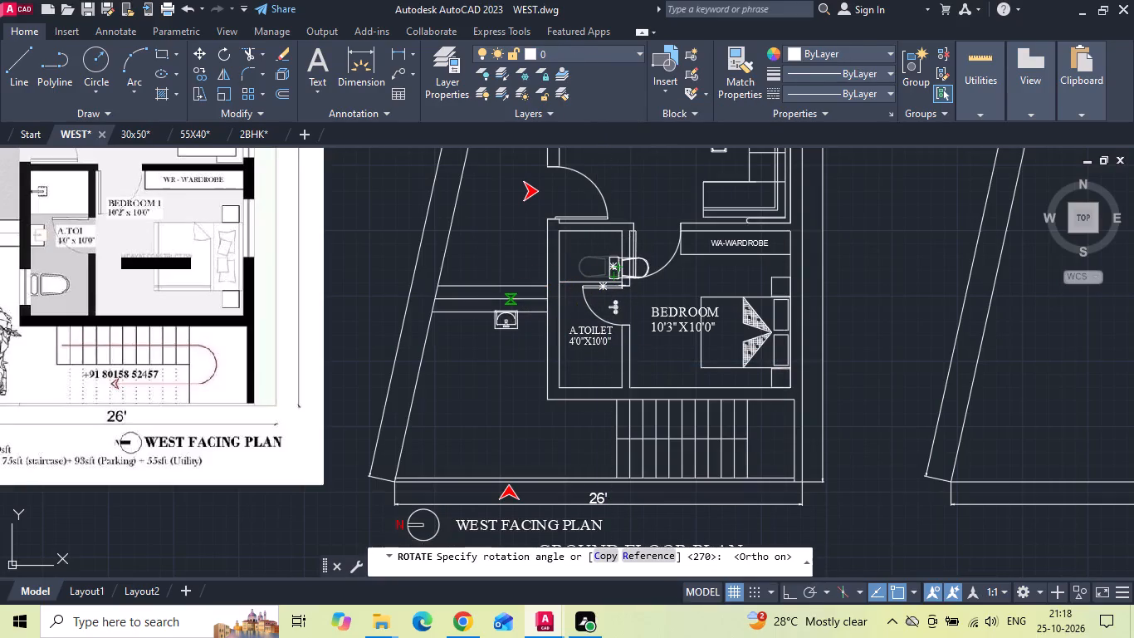
pyautogui.click(457, 358)
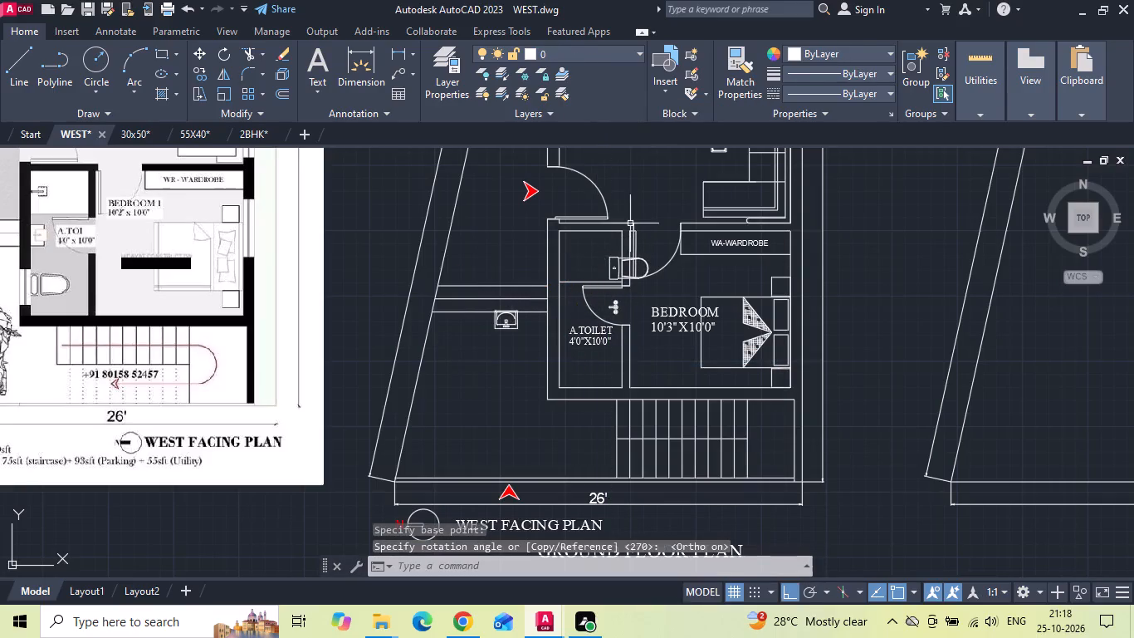
# Move the rotated WC into the bottom-left inner corner of A.TOILET, with its tank against the outer wall.
pyautogui.click(608, 258)
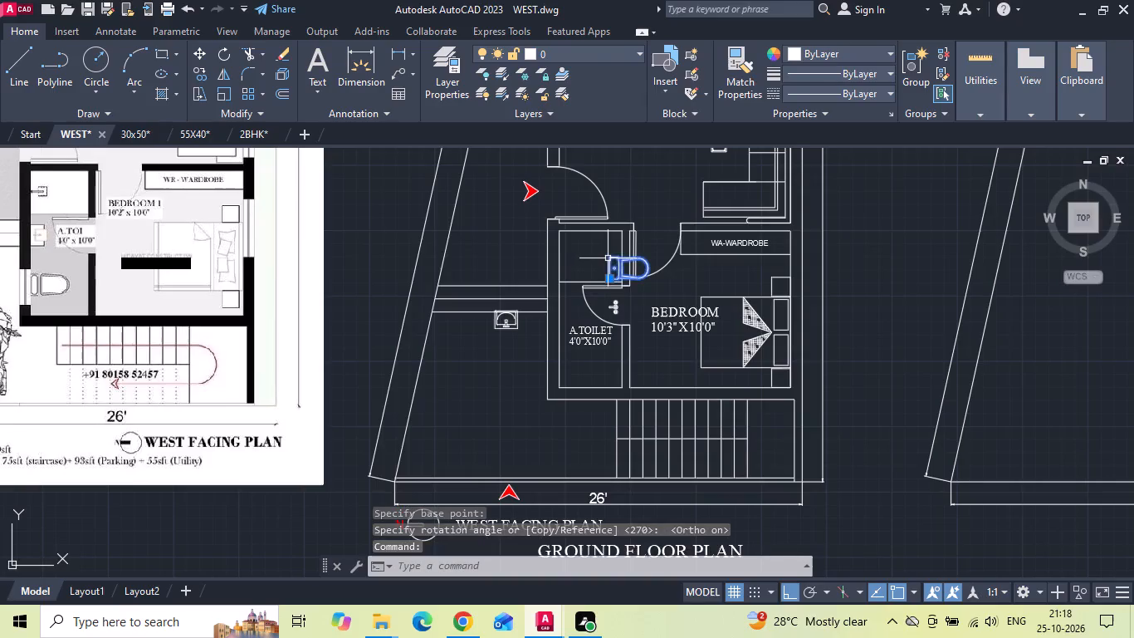
pyautogui.rightClick(609, 258)
pyautogui.click(638, 305)
pyautogui.scroll(3, 623, 288)
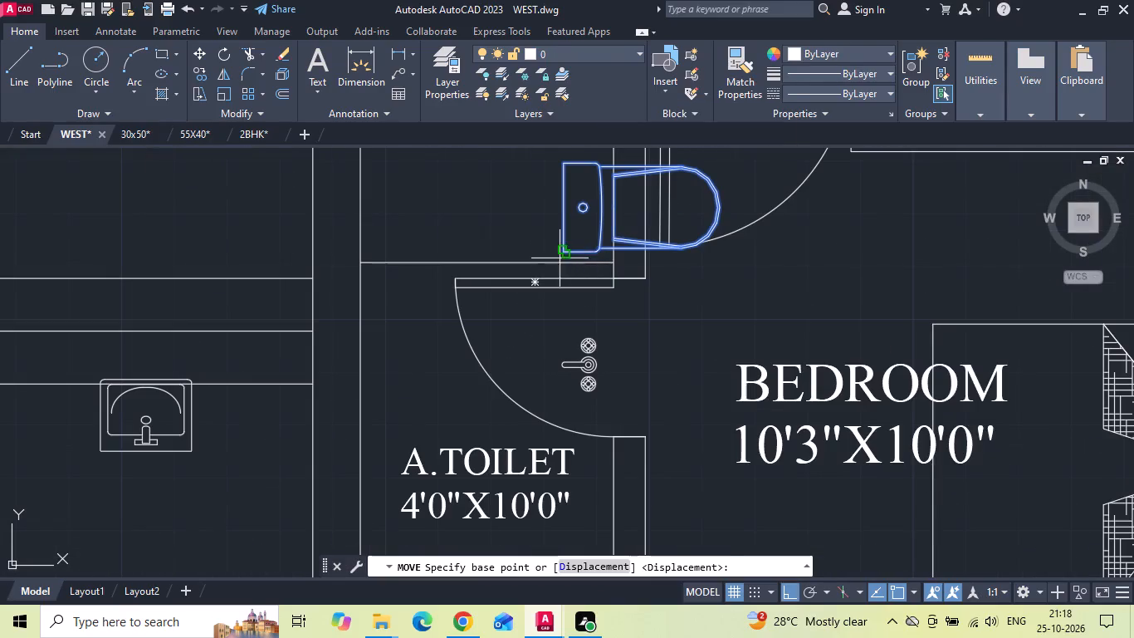
pyautogui.click(565, 246)
pyautogui.scroll(-3, 577, 242)
pyautogui.scroll(2, 527, 366)
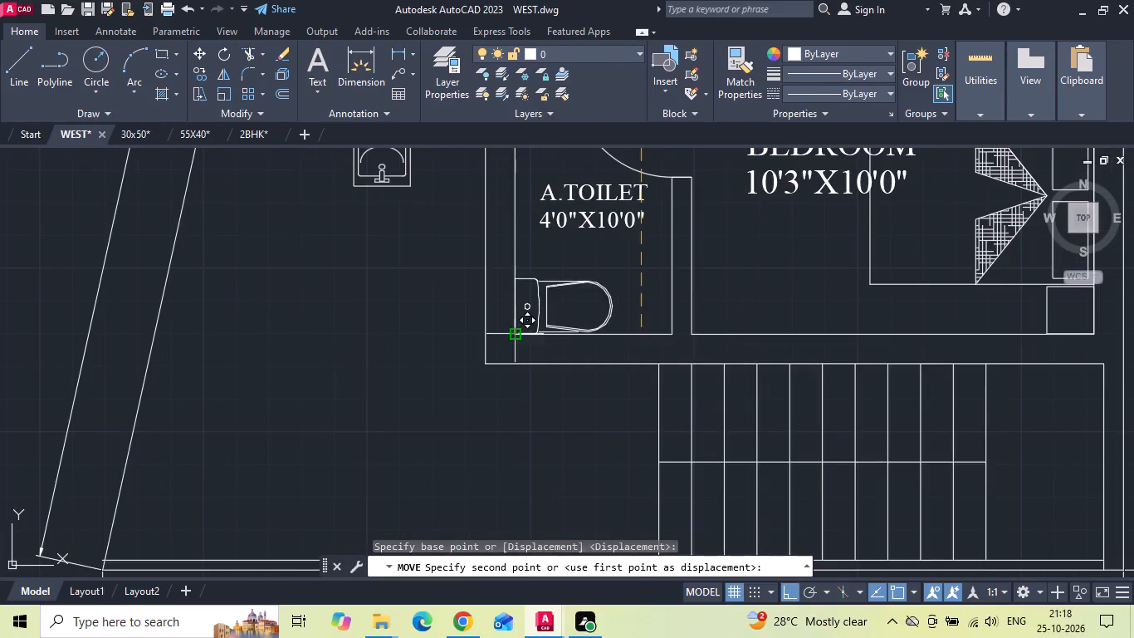
pyautogui.click(518, 330)
# Copy the WC 12 inches upward along the A.TOILET wall and delete the original in the corner.
pyautogui.scroll(-2, 655, 324)
pyautogui.moveTo(609, 306); pyautogui.dragTo(631, 320, button='middle')
pyautogui.scroll(2, 646, 319)
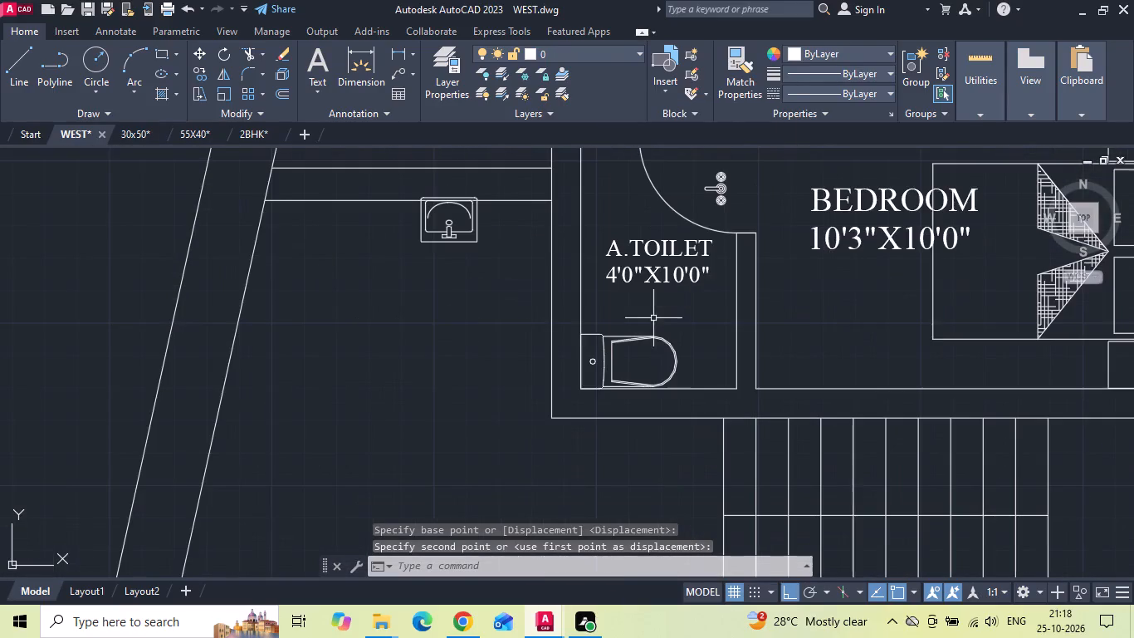
pyautogui.moveTo(654, 318); pyautogui.dragTo(646, 346)
pyautogui.click(646, 348)
pyautogui.rightClick(646, 348)
pyautogui.moveTo(673, 303); pyautogui.dragTo(672, 311)
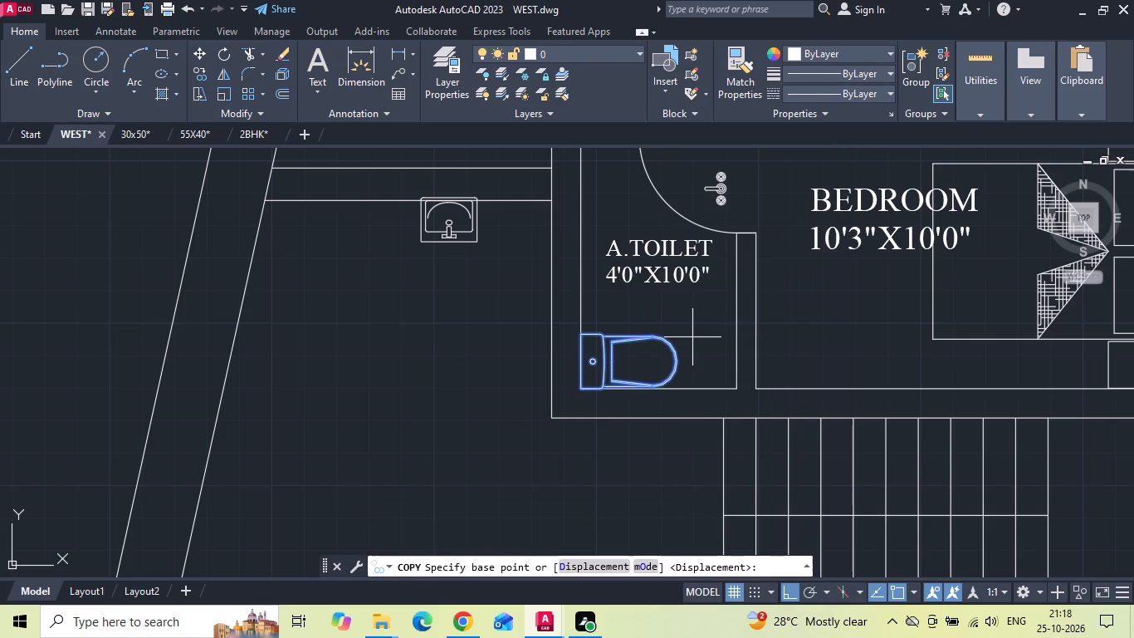
pyautogui.click(693, 329)
pyautogui.write('12')
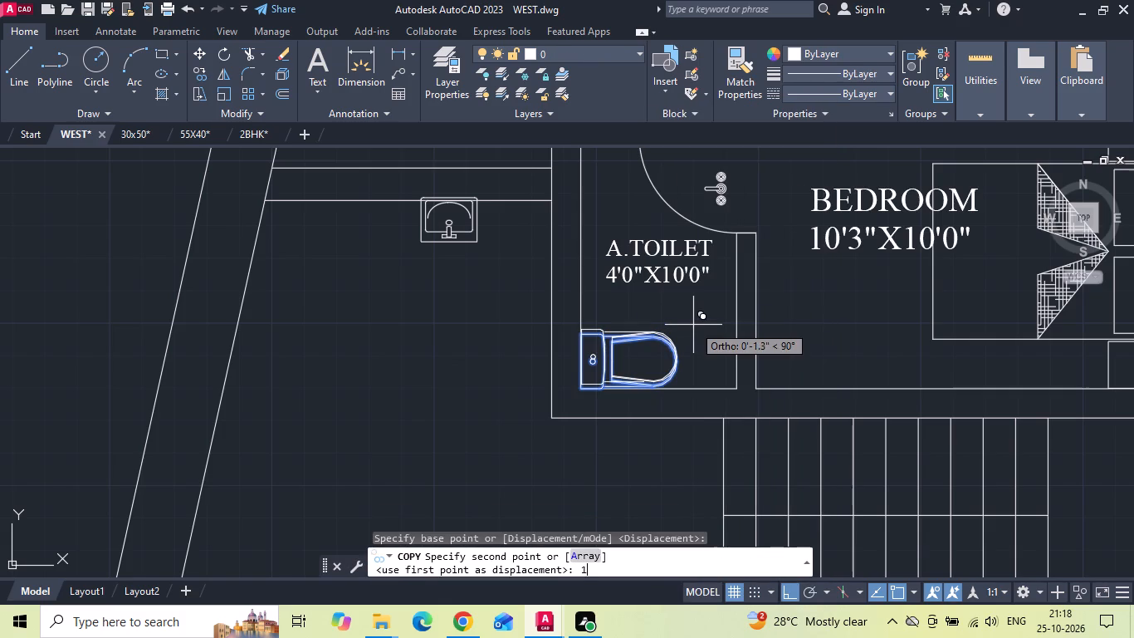
pyautogui.press('space')
pyautogui.press('Escape')
pyautogui.moveTo(667, 353); pyautogui.dragTo(658, 367)
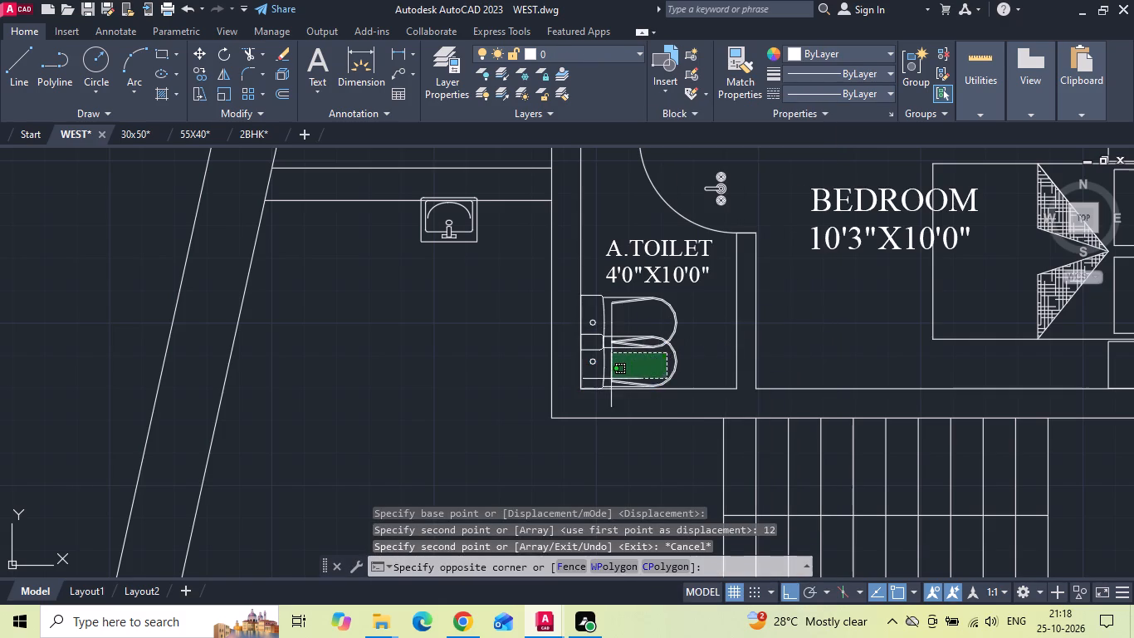
pyautogui.click(604, 378)
pyautogui.press('Delete')
# Rotate the shower mixer at the A.TOILET door by 180 degrees so its spout points toward the bedroom.
pyautogui.scroll(-2, 657, 483)
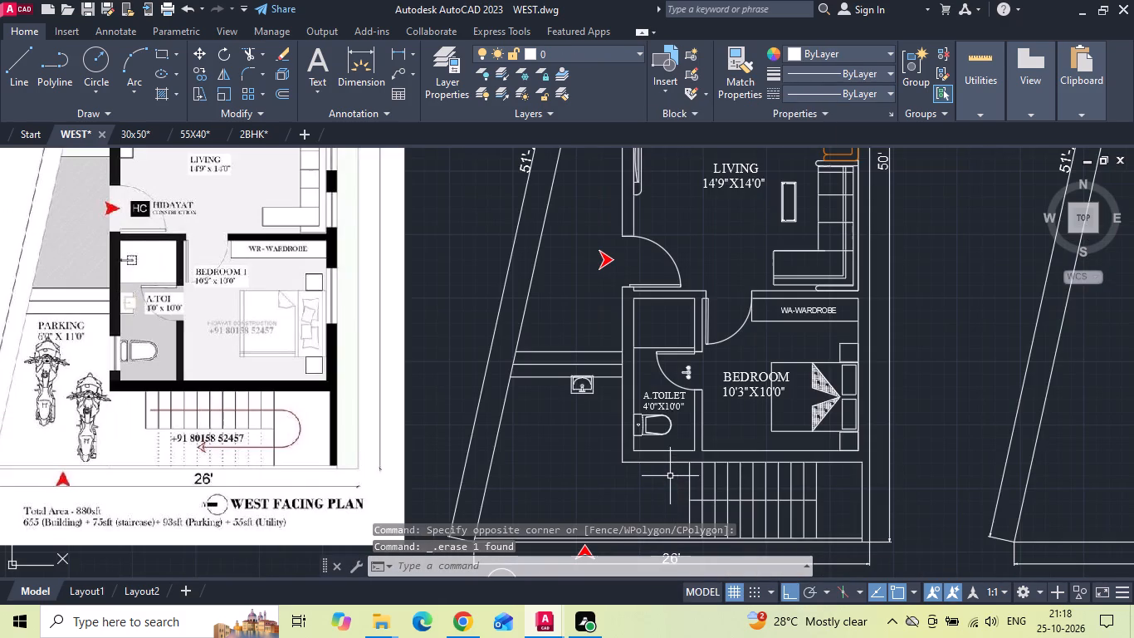
pyautogui.scroll(2, 661, 360)
pyautogui.click(736, 382)
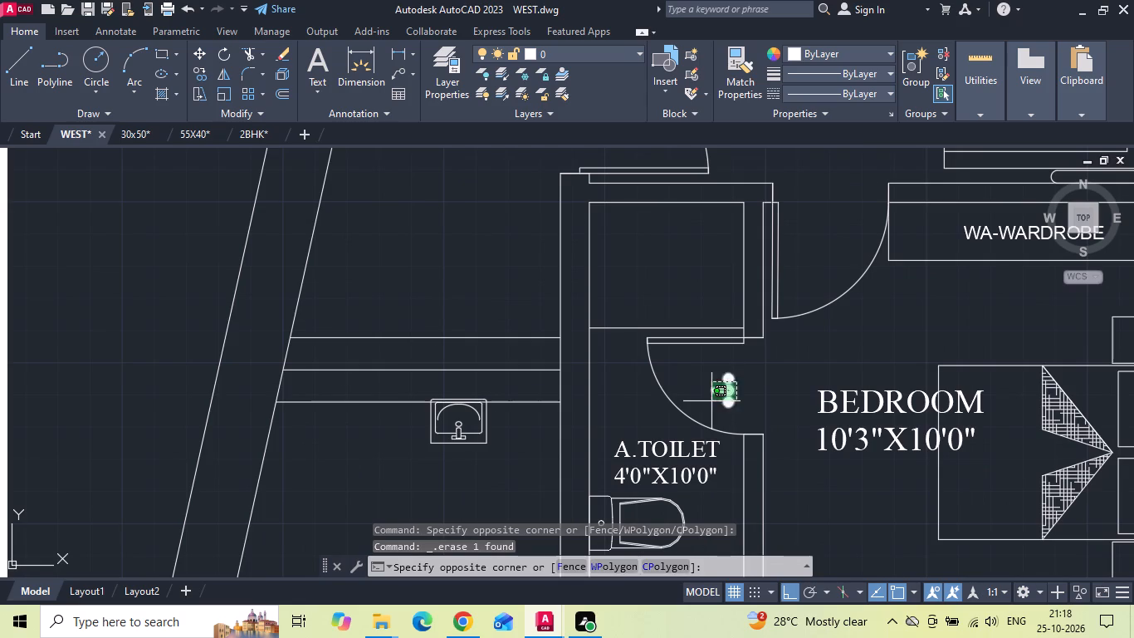
pyautogui.click(711, 401)
pyautogui.rightClick(710, 402)
pyautogui.click(730, 347)
pyautogui.click(734, 390)
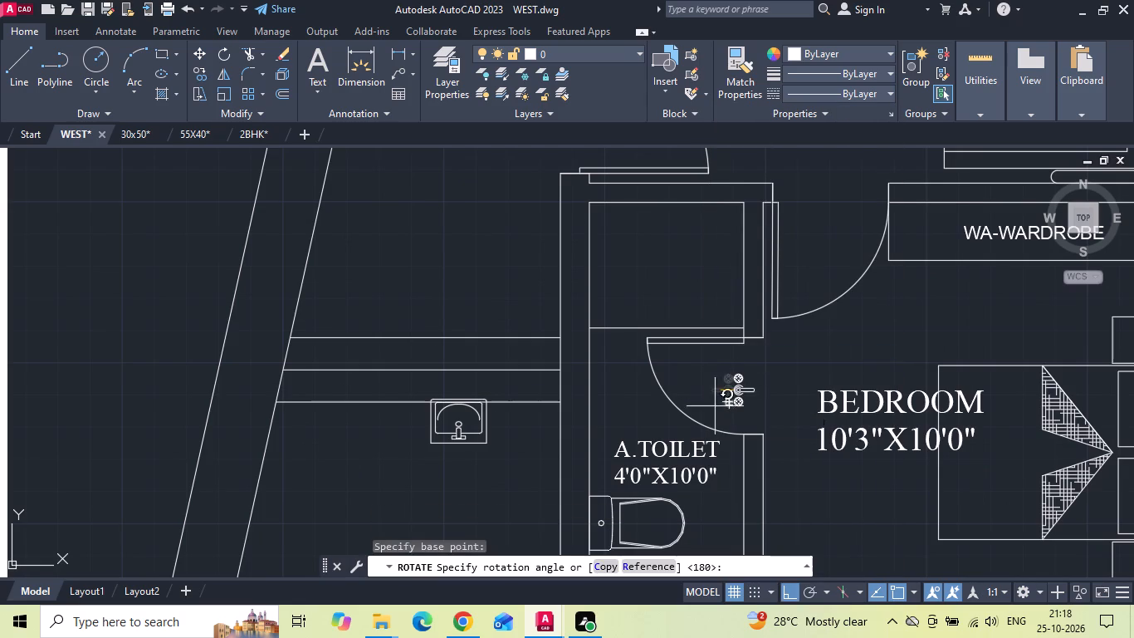
pyautogui.click(697, 380)
# Move the shower mixer onto the left wall of A.TOILET's shower area, midway along it.
pyautogui.click(749, 390)
pyautogui.rightClick(750, 390)
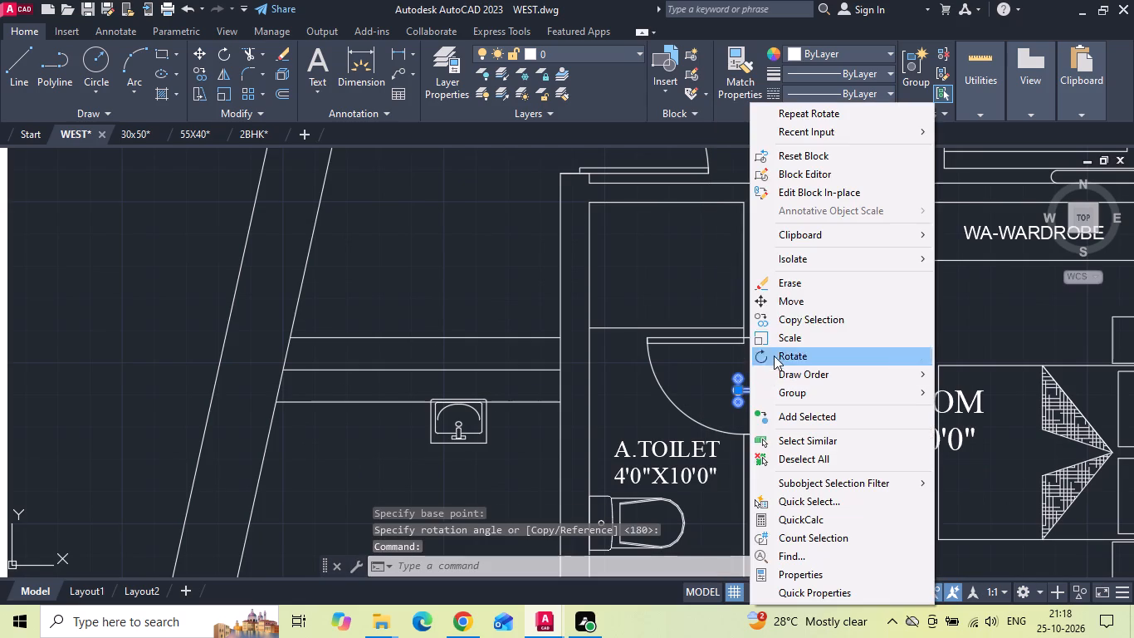
pyautogui.click(783, 304)
pyautogui.scroll(3, 728, 394)
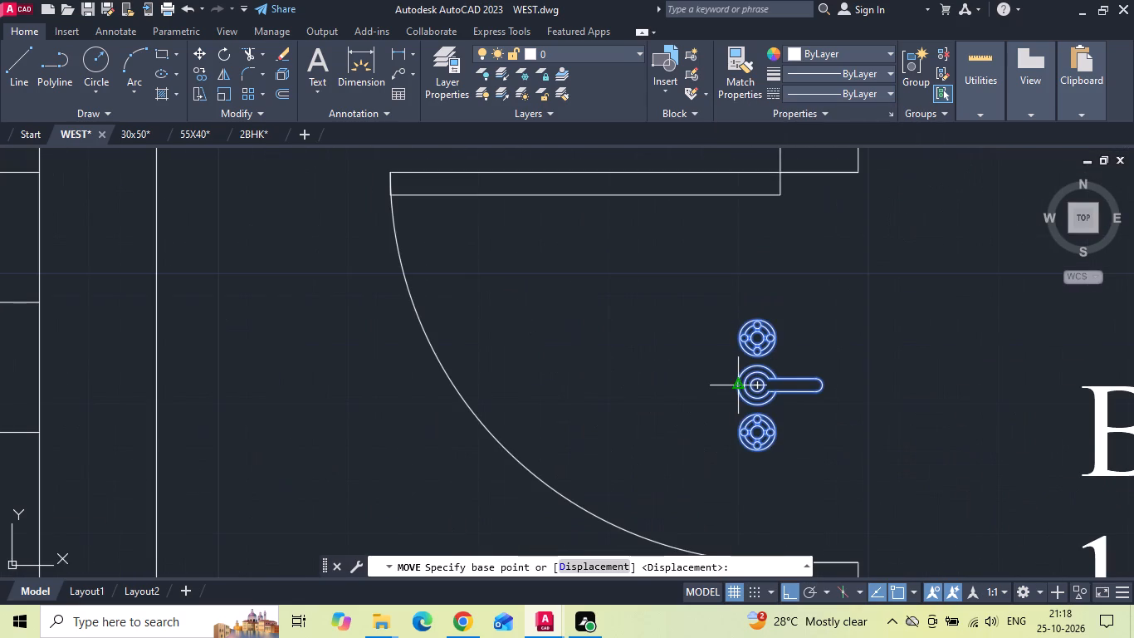
pyautogui.click(736, 387)
pyautogui.scroll(-3, 736, 393)
pyautogui.click(598, 274)
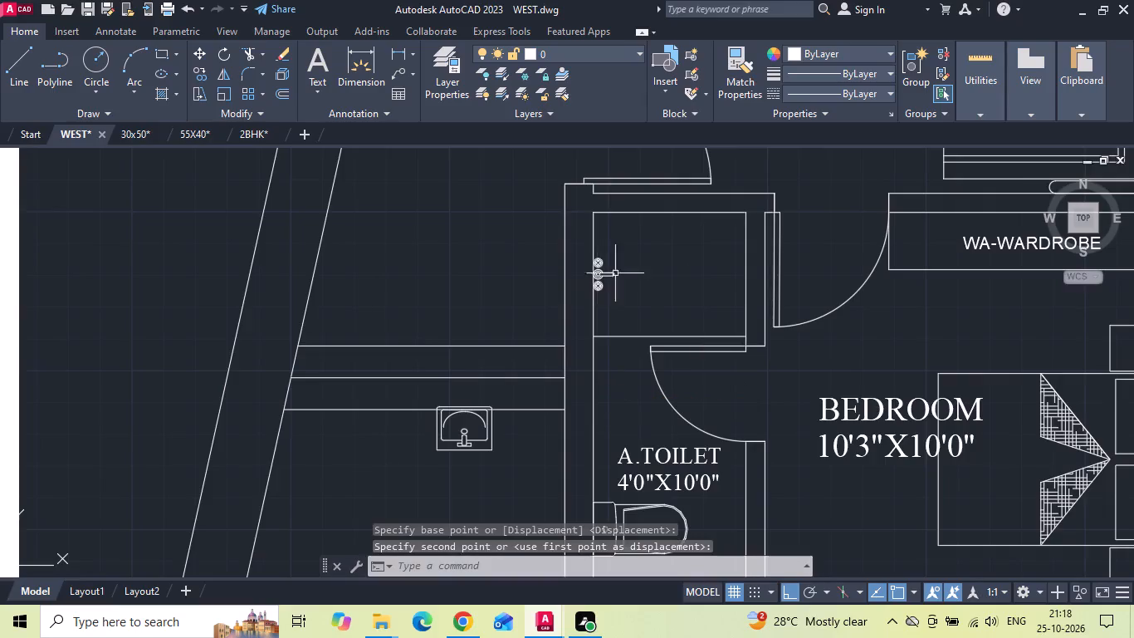
# Rotate the copied washbasin in the parking area 90 degrees clockwise so its tap side faces left.
pyautogui.scroll(-2, 707, 265)
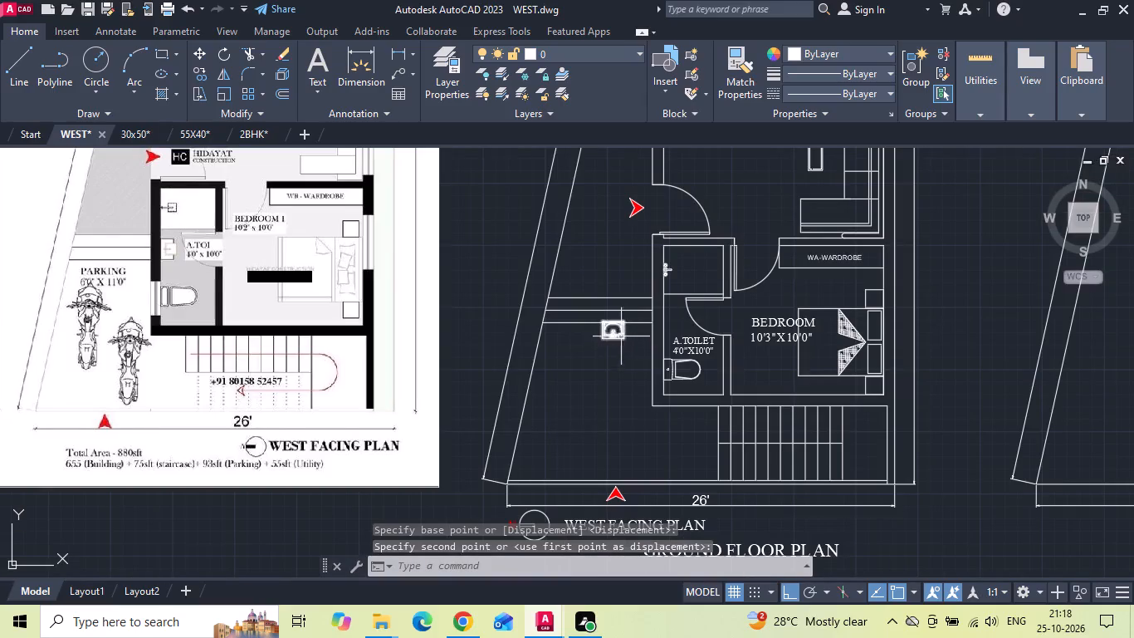
pyautogui.click(621, 336)
pyautogui.rightClick(620, 334)
pyautogui.click(633, 355)
pyautogui.scroll(1, 633, 355)
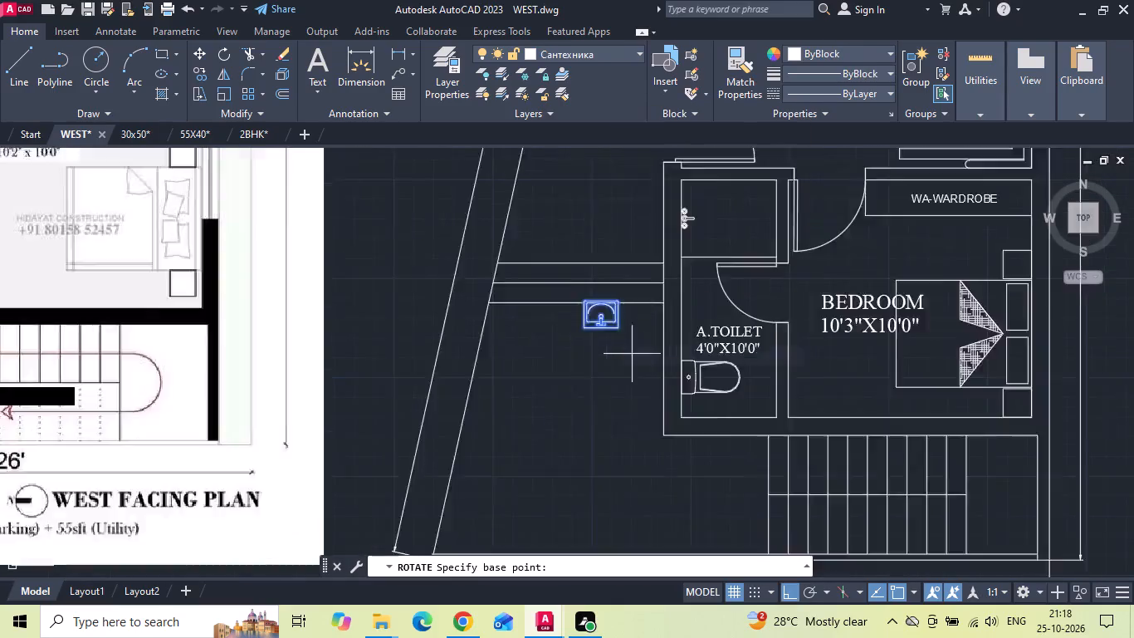
pyautogui.scroll(1, 632, 354)
pyautogui.click(623, 334)
pyautogui.click(614, 358)
# Move the washbasin horizontally into A.TOILET so its tap side sits on the left inner wall face.
pyautogui.moveTo(667, 297); pyautogui.dragTo(655, 319)
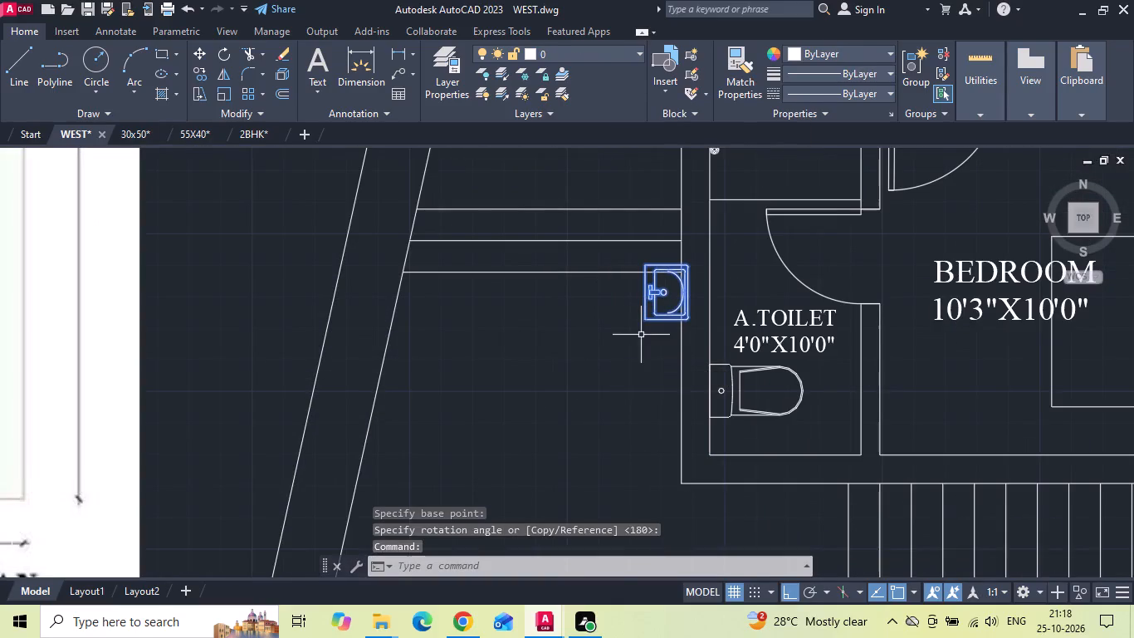
pyautogui.click(641, 335)
pyautogui.rightClick(641, 336)
pyautogui.click(660, 307)
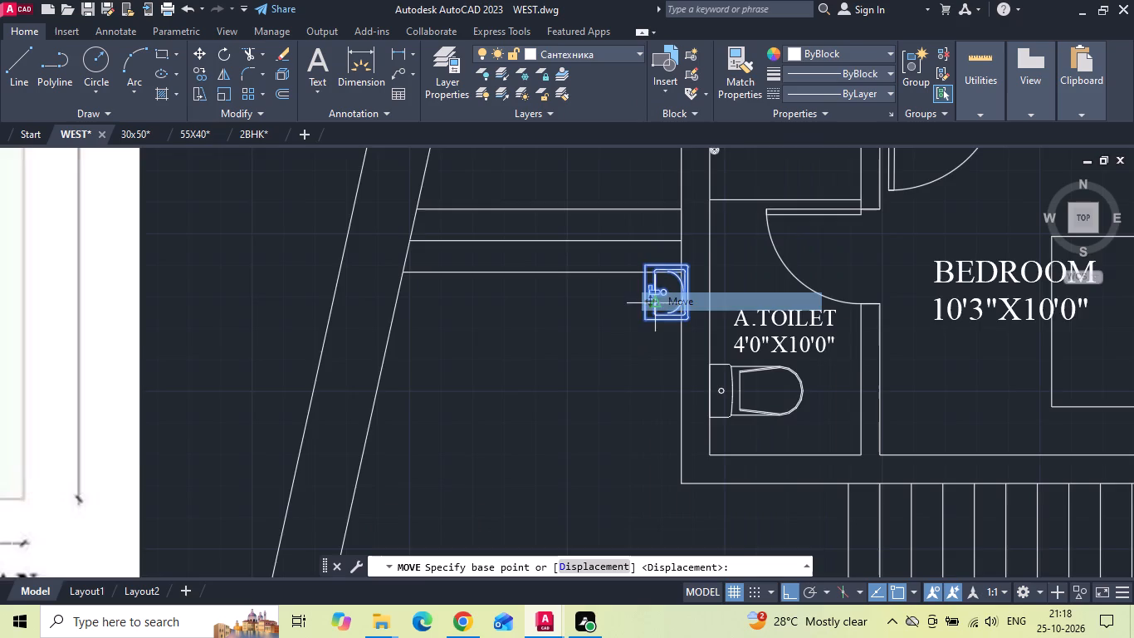
pyautogui.scroll(2, 651, 287)
pyautogui.click(628, 300)
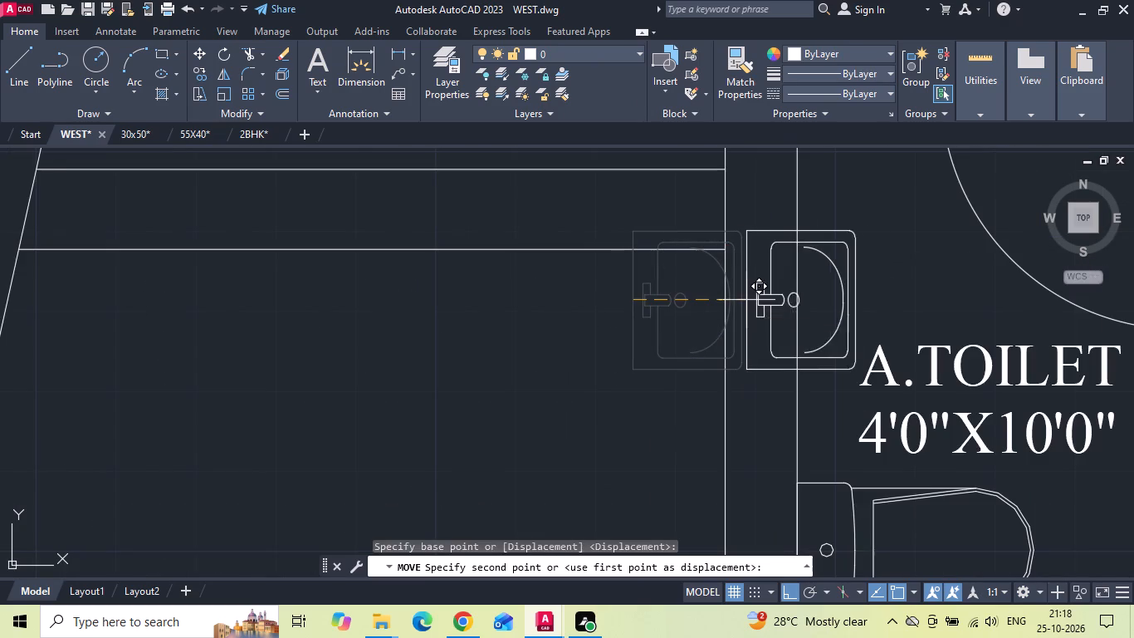
pyautogui.click(797, 302)
# Move the washbasin slightly up along A.TOILET's left wall, clear of the room label.
pyautogui.scroll(-3, 768, 314)
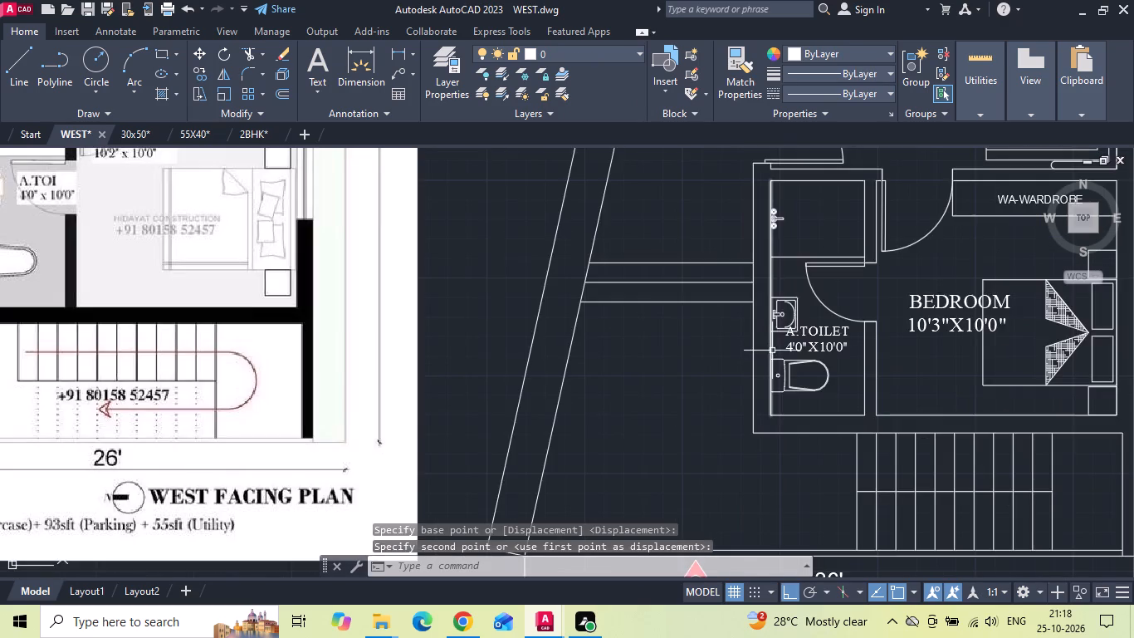
pyautogui.scroll(-1, 773, 358)
pyautogui.scroll(2, 808, 323)
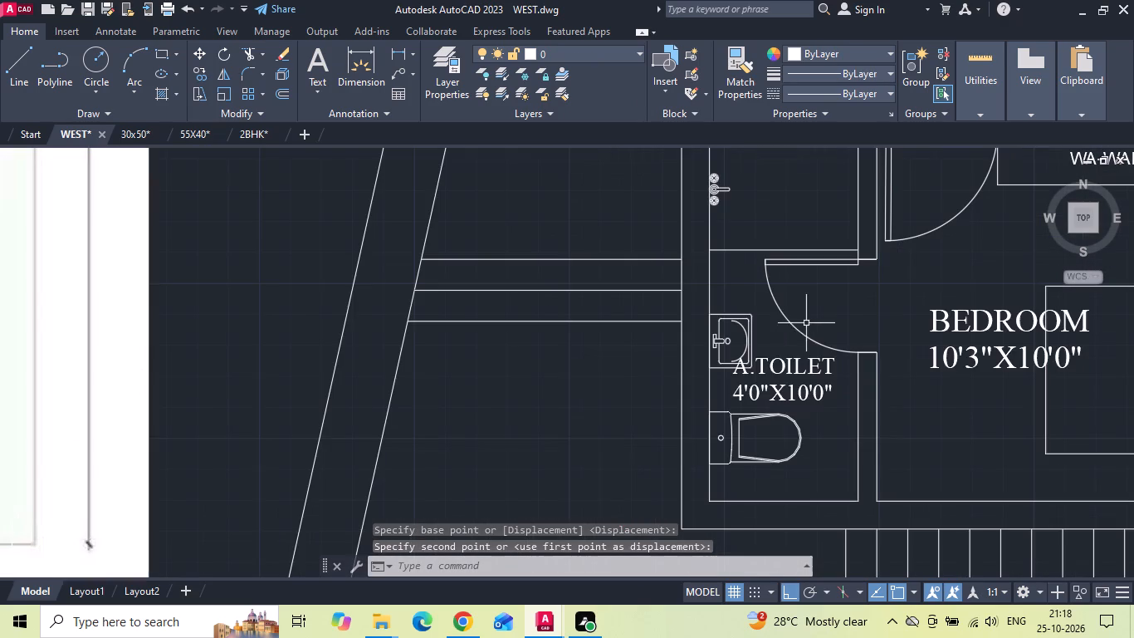
pyautogui.click(753, 320)
pyautogui.rightClick(752, 320)
pyautogui.click(788, 307)
pyautogui.scroll(2, 680, 357)
pyautogui.click(748, 318)
pyautogui.scroll(-1, 748, 316)
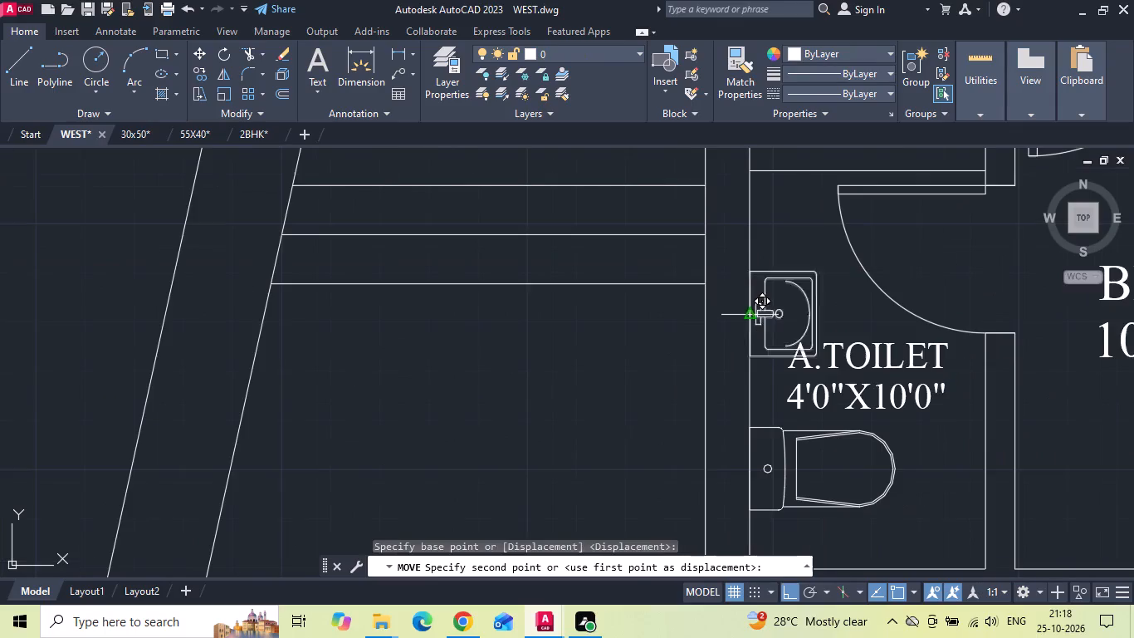
pyautogui.click(745, 268)
# Save the WEST drawing.
pyautogui.scroll(-2, 739, 306)
pyautogui.hotkey('ctrl', 's')
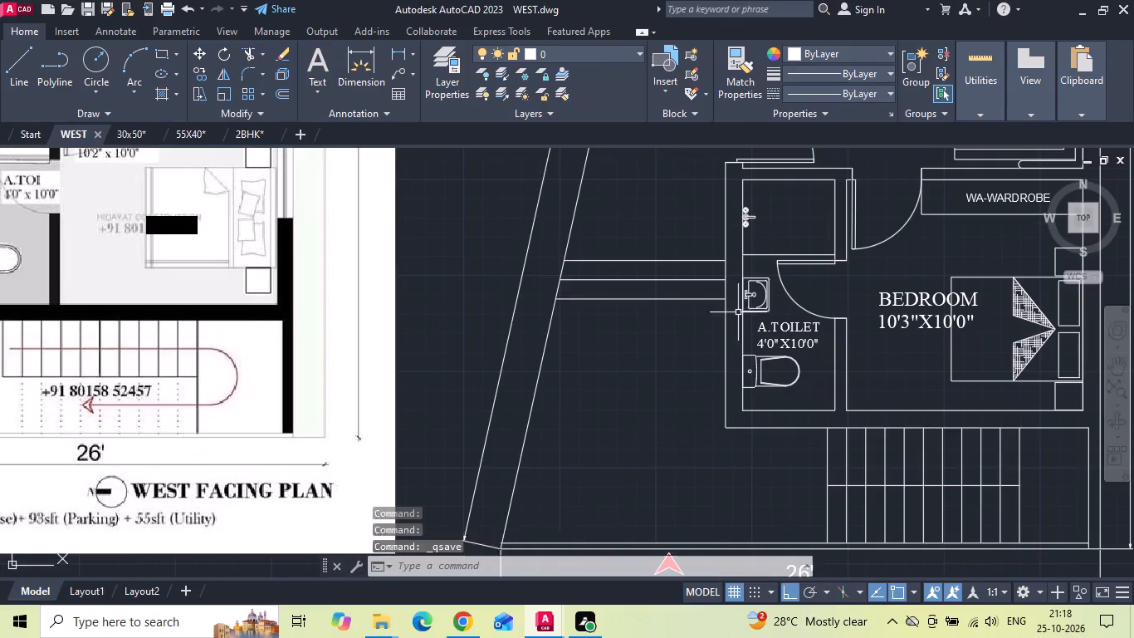
pyautogui.scroll(-2, 738, 313)
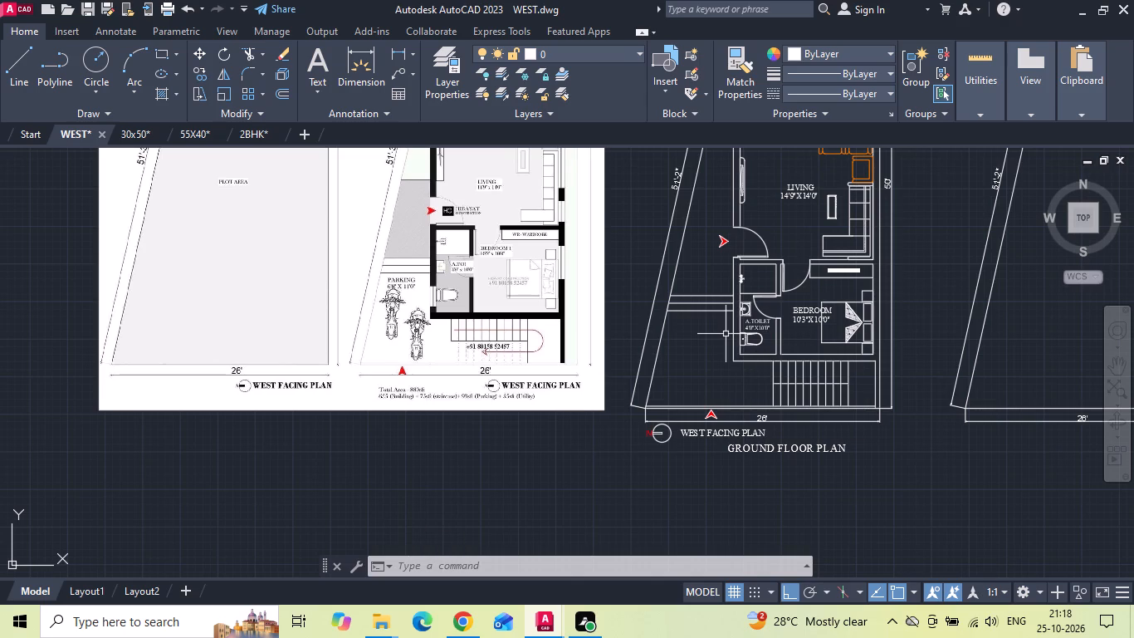
pyautogui.hotkey('ctrl', 's')
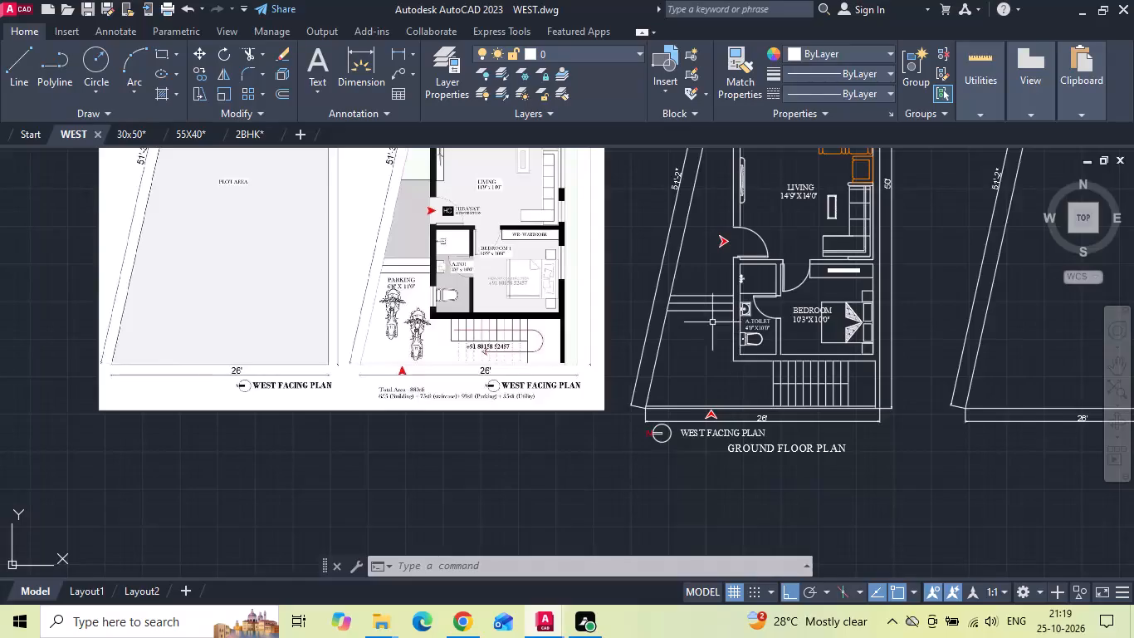
# Compare the redrawn west-facing plan's rooms with the reference image, and look over the earlier floor plans above it.
pyautogui.moveTo(715, 263); pyautogui.dragTo(692, 299, button='middle')
pyautogui.moveTo(692, 300); pyautogui.dragTo(689, 304, button='middle')
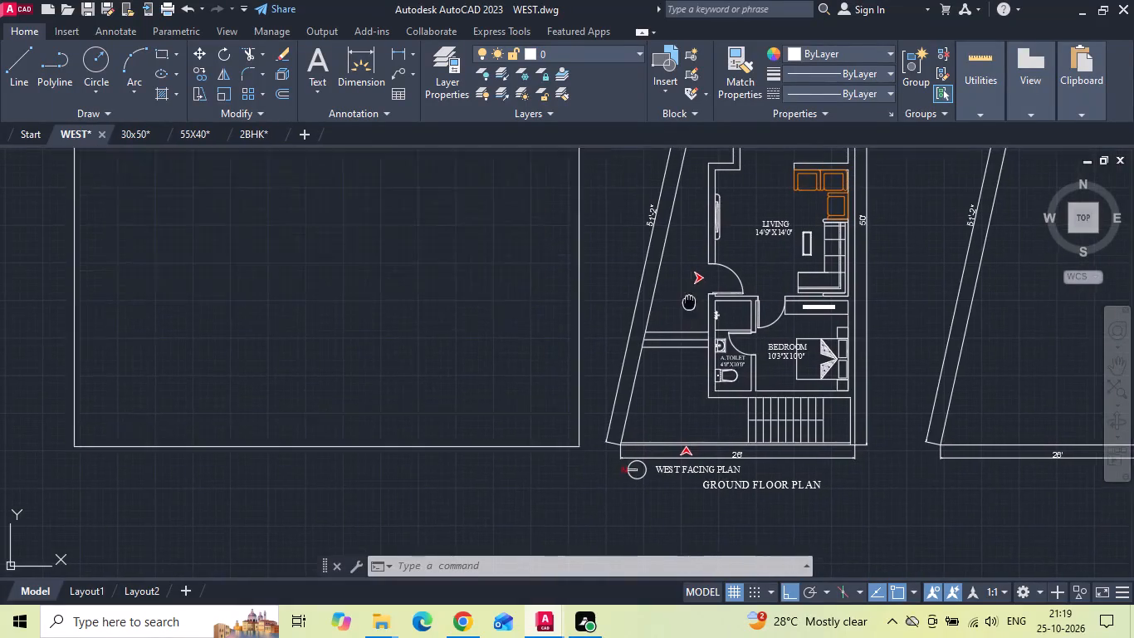
pyautogui.moveTo(689, 304); pyautogui.dragTo(672, 374, button='middle')
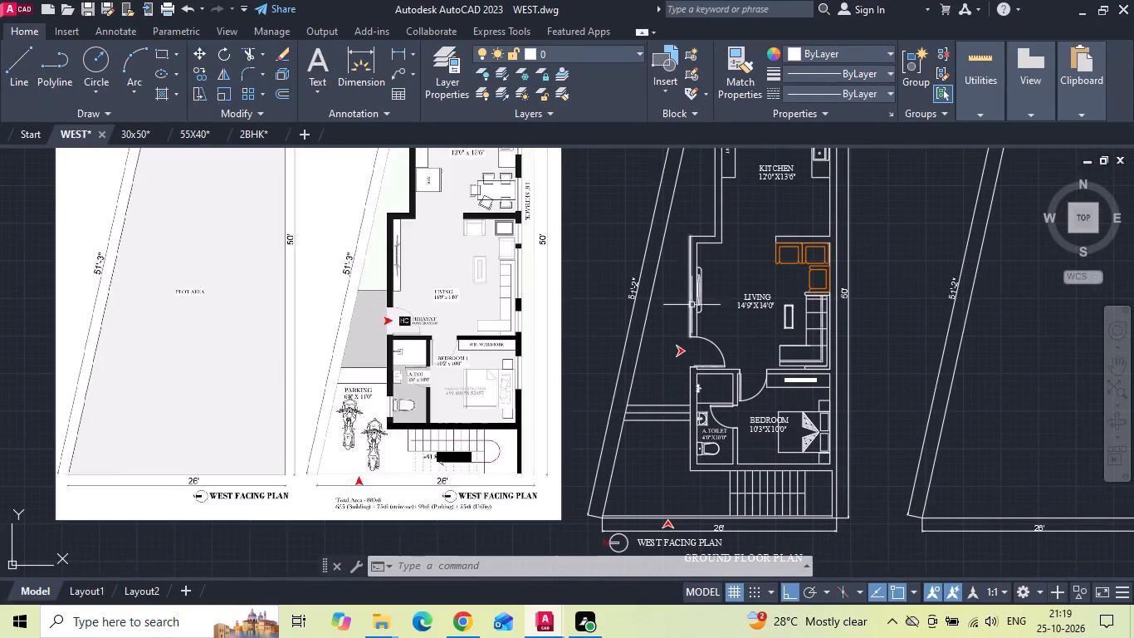
pyautogui.moveTo(693, 297); pyautogui.dragTo(681, 449, button='middle')
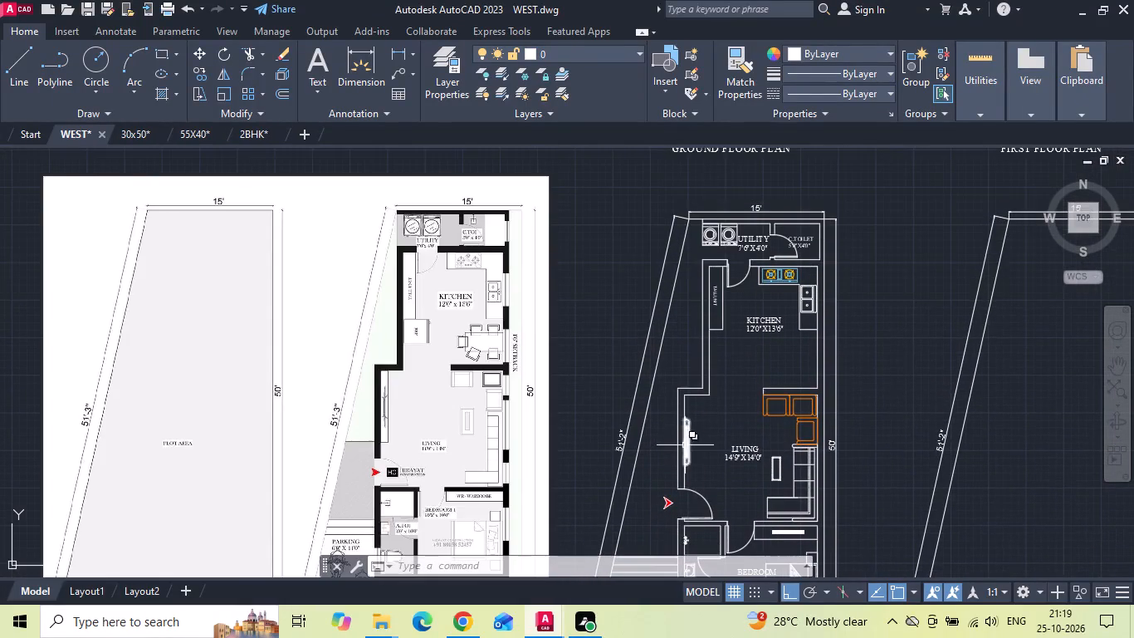
pyautogui.scroll(-3, 618, 416)
pyautogui.scroll(2, 736, 233)
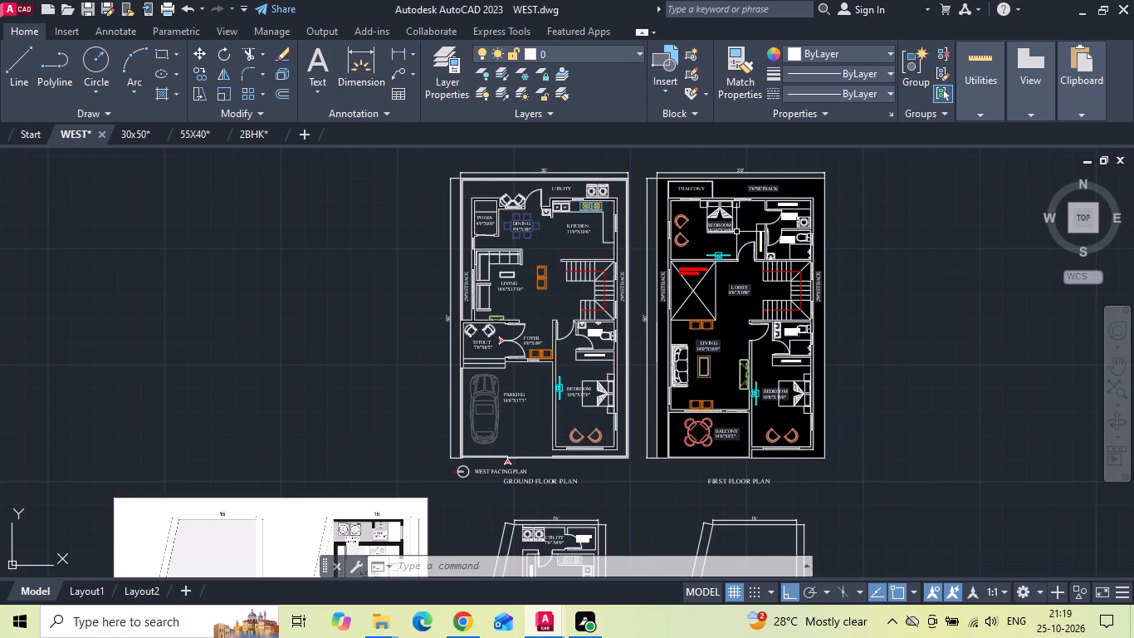
pyautogui.scroll(-1, 736, 232)
pyautogui.scroll(1, 570, 487)
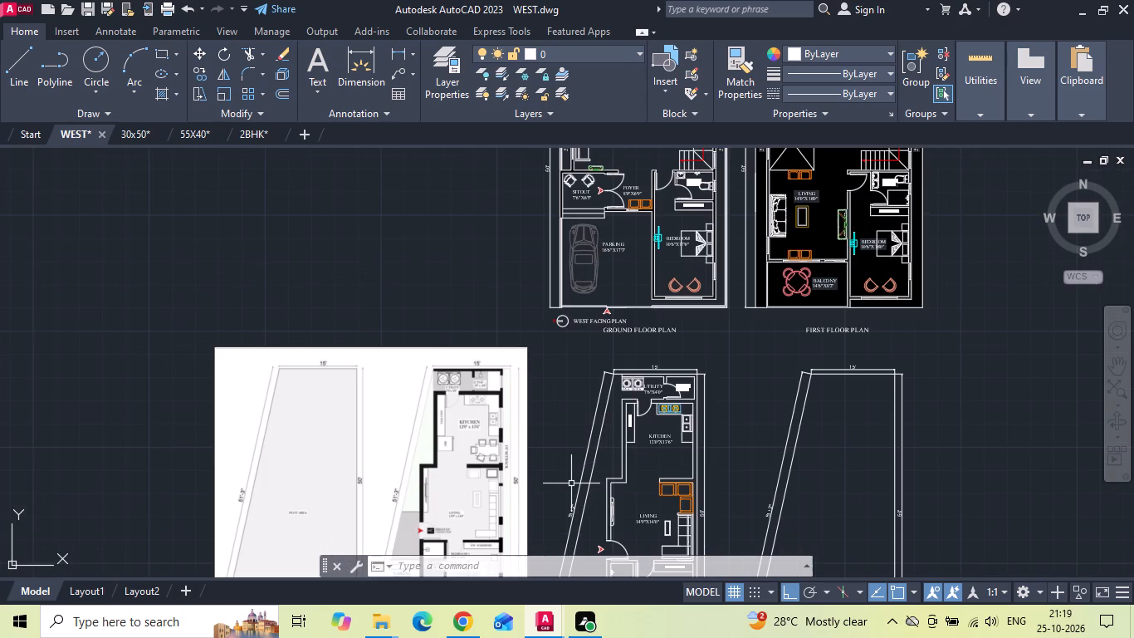
pyautogui.scroll(2, 559, 430)
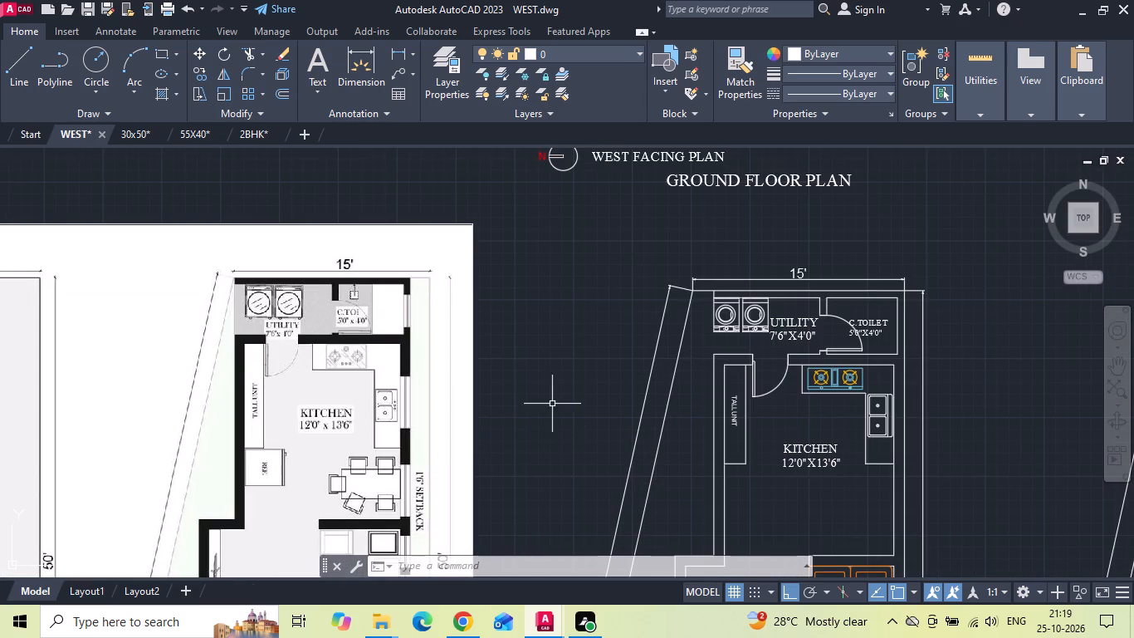
pyautogui.scroll(-1, 614, 228)
pyautogui.scroll(-1, 604, 361)
pyautogui.scroll(3, 643, 543)
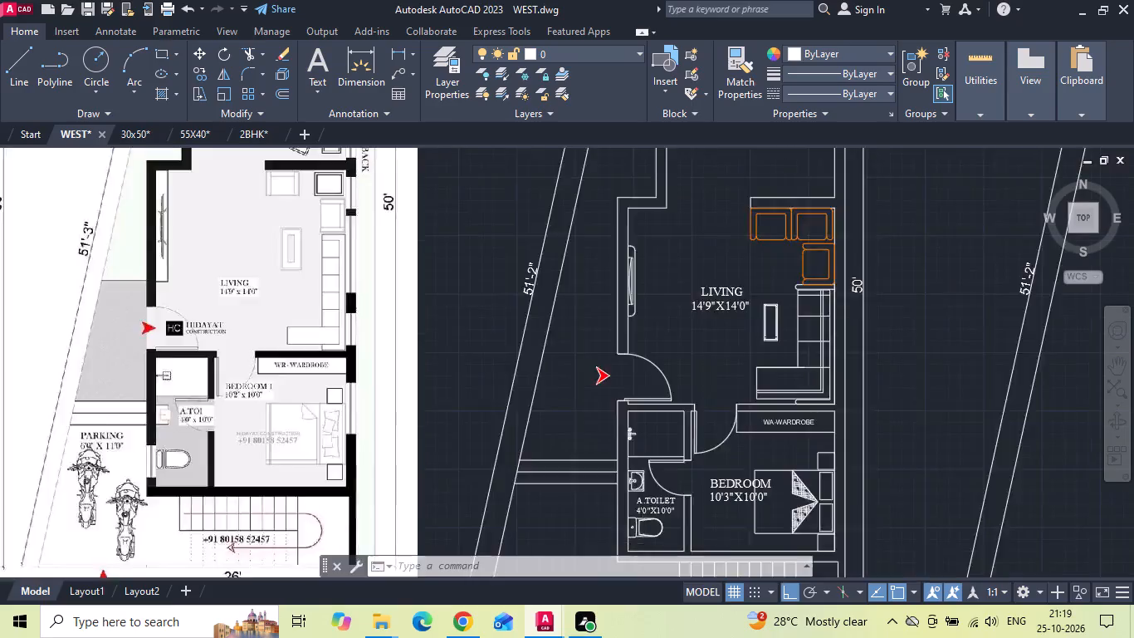
# Copy the tap fitting from A.TOILET into C.TOILET, over the room label.
pyautogui.click(621, 372)
pyautogui.rightClick(621, 371)
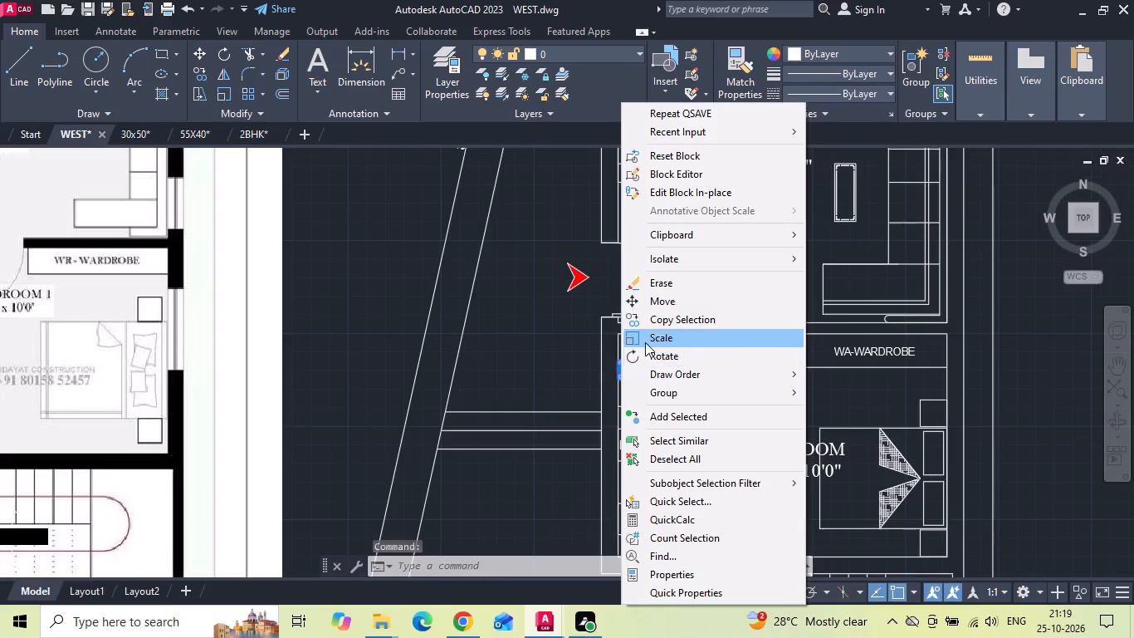
pyautogui.click(653, 328)
pyautogui.scroll(-3, 640, 374)
pyautogui.moveTo(640, 353); pyautogui.dragTo(694, 302)
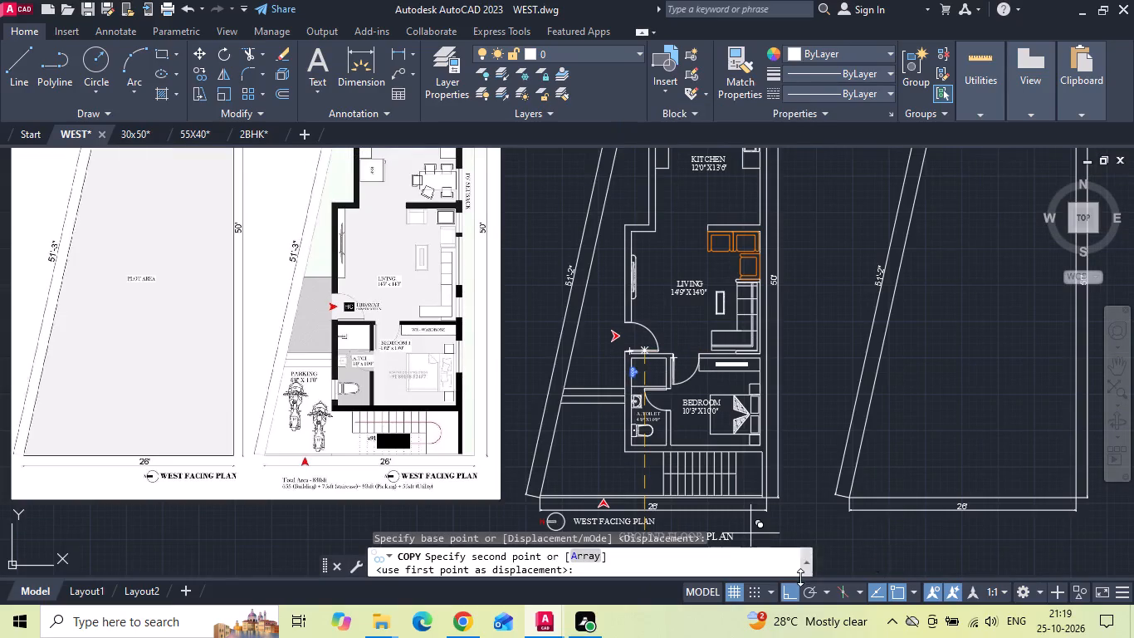
pyautogui.click(792, 590)
pyautogui.moveTo(765, 355); pyautogui.dragTo(723, 471, button='middle')
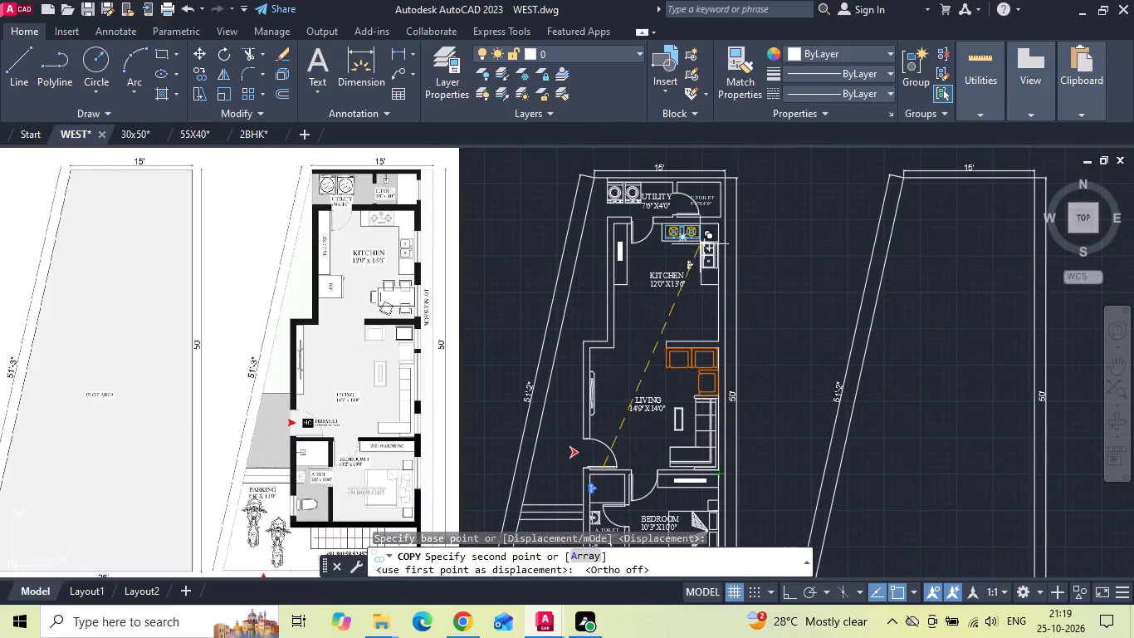
pyautogui.scroll(5, 704, 185)
pyautogui.scroll(-1, 682, 228)
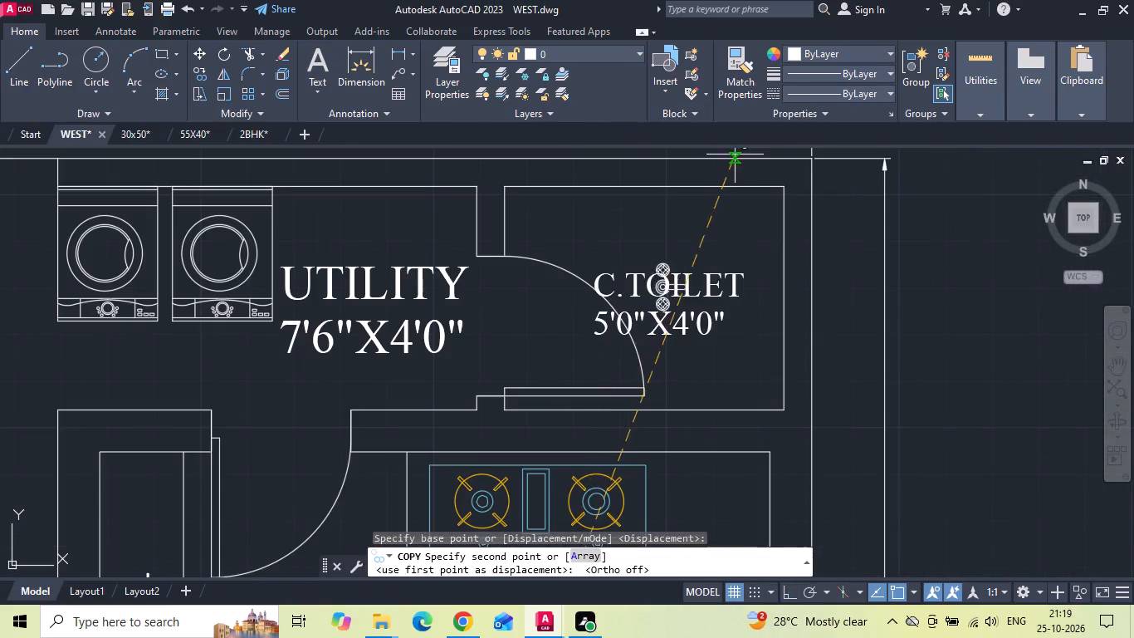
pyautogui.click(735, 155)
pyautogui.press('Escape')
# Offset C.TOILET's right inner wall line 3' to the left, into the room.
pyautogui.write('O 3')
pyautogui.press("'")
pyautogui.press('Return')
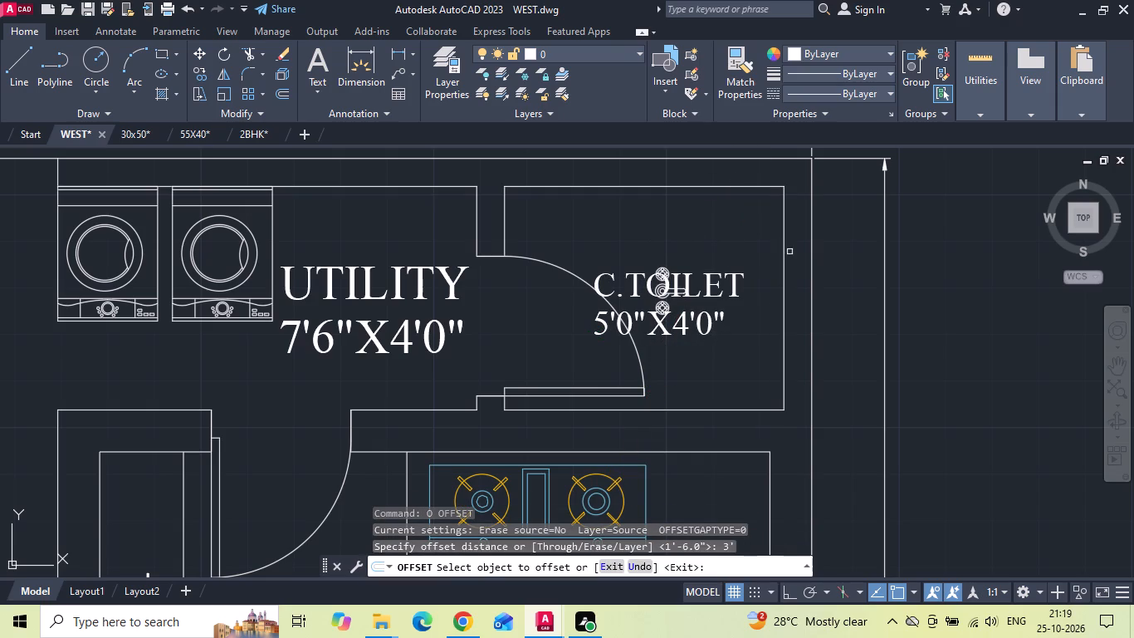
pyautogui.click(789, 252)
pyautogui.click(781, 250)
pyautogui.click(788, 226)
pyautogui.click(784, 228)
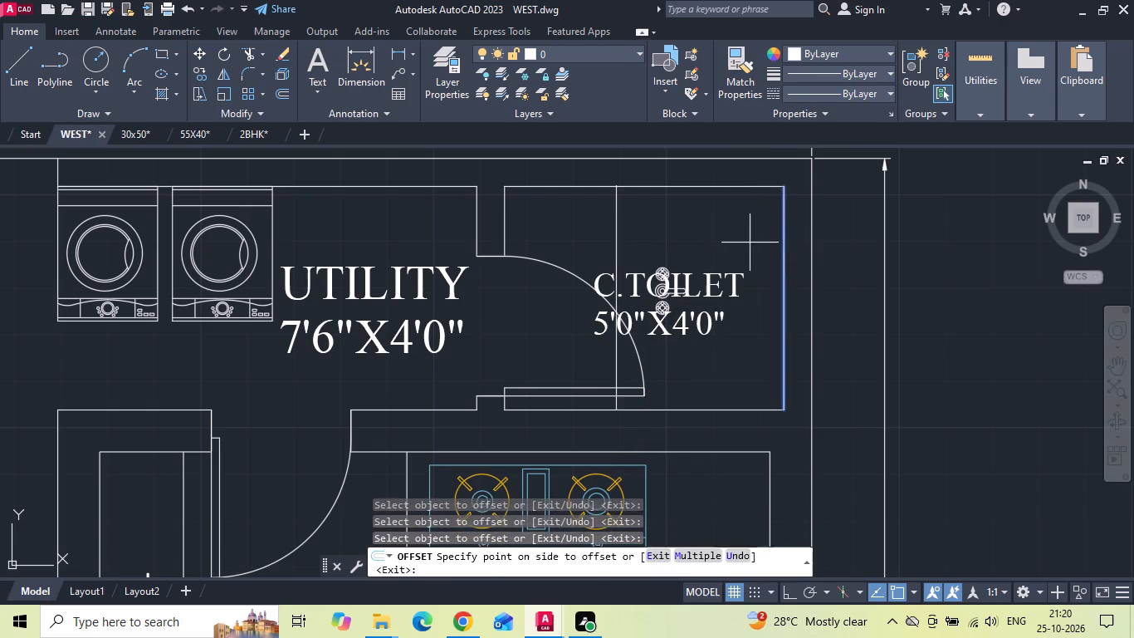
pyautogui.click(750, 243)
pyautogui.scroll(-3, 746, 264)
pyautogui.scroll(4, 731, 264)
pyautogui.press('Escape')
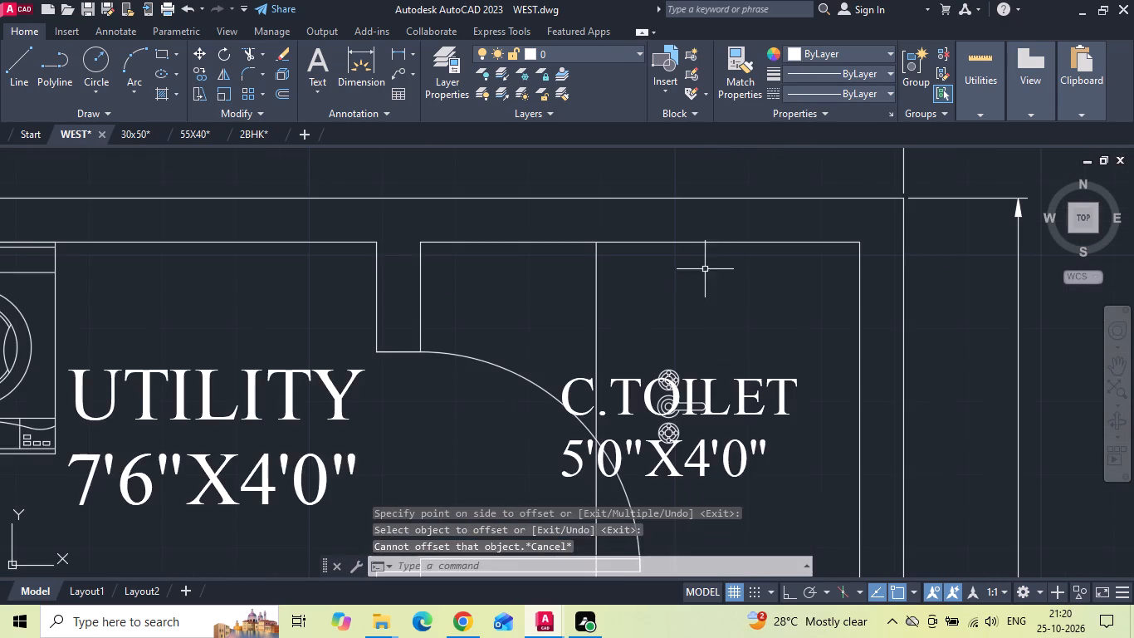
# Move the offset partition line in C.TOILET 6" towards the right wall.
pyautogui.moveTo(699, 272); pyautogui.dragTo(665, 289)
pyautogui.click(537, 297)
pyautogui.rightClick(534, 295)
pyautogui.click(551, 304)
pyautogui.moveTo(697, 317); pyautogui.dragTo(713, 317)
pyautogui.write('6')
pyautogui.press('space')
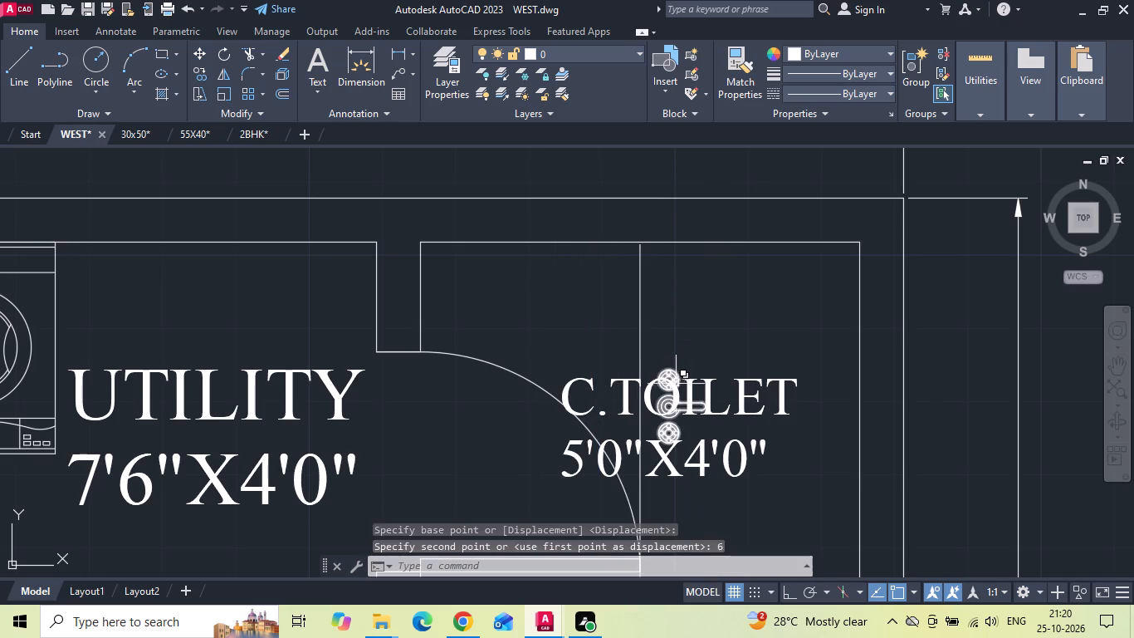
# Move the copied tap fitting straight up in C.TOILET, clear of the room label.
pyautogui.click(677, 377)
pyautogui.rightClick(677, 376)
pyautogui.click(712, 303)
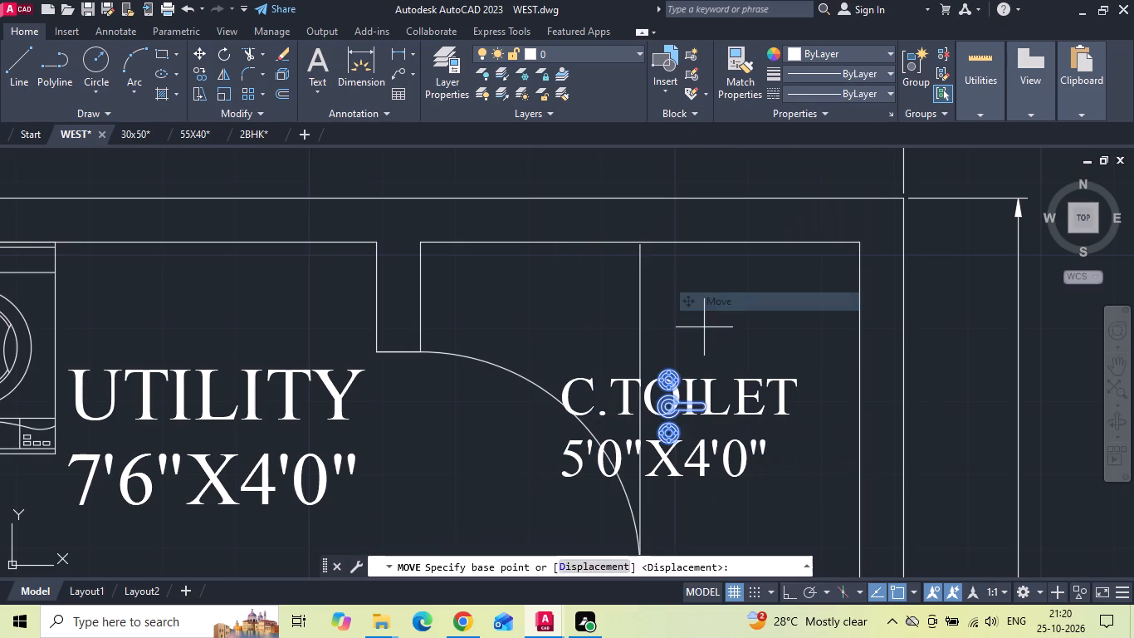
pyautogui.click(704, 327)
pyautogui.click(705, 237)
# Rotate C.TOILET's tap fitting a quarter turn clockwise so its spout points down from the upper wall.
pyautogui.click(683, 316)
pyautogui.rightClick(682, 316)
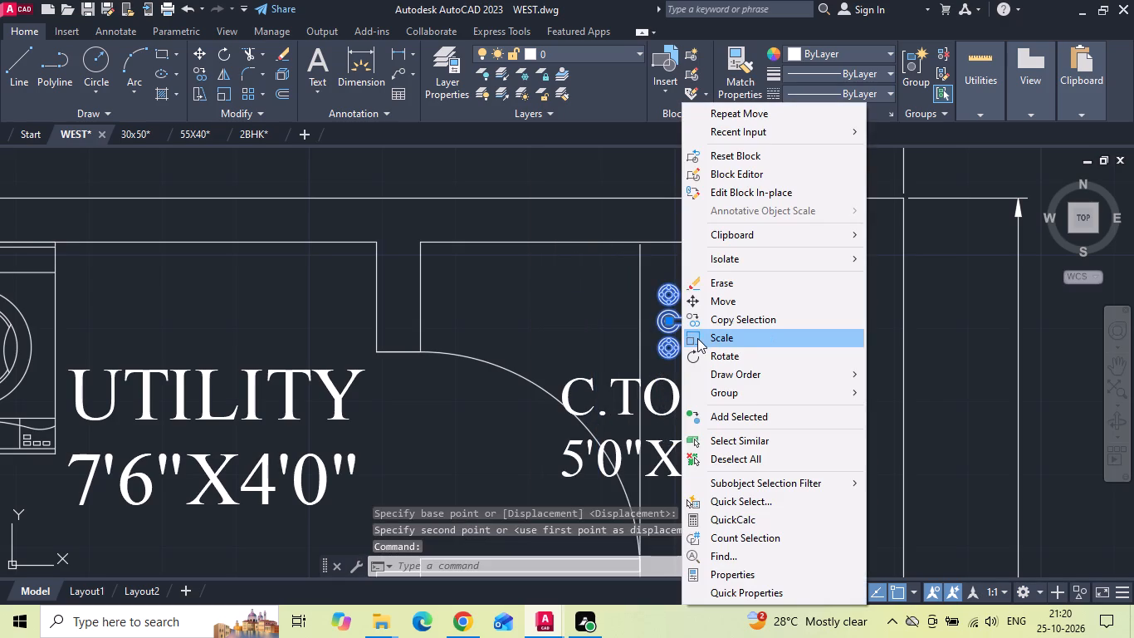
pyautogui.click(700, 356)
pyautogui.click(706, 307)
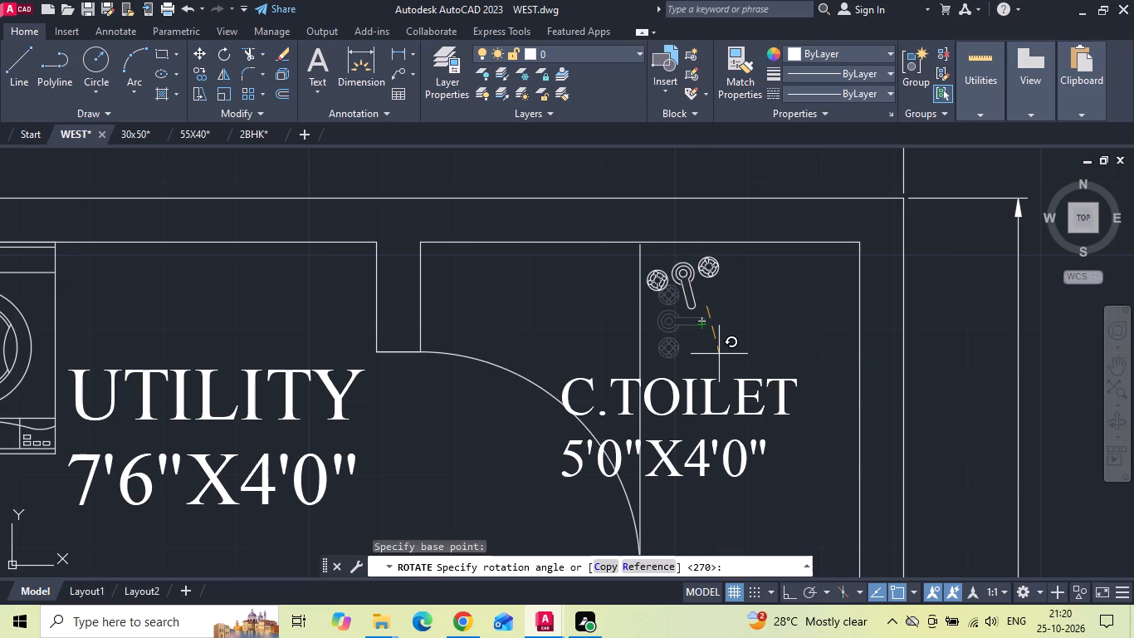
pyautogui.press('F8')
pyautogui.click(725, 357)
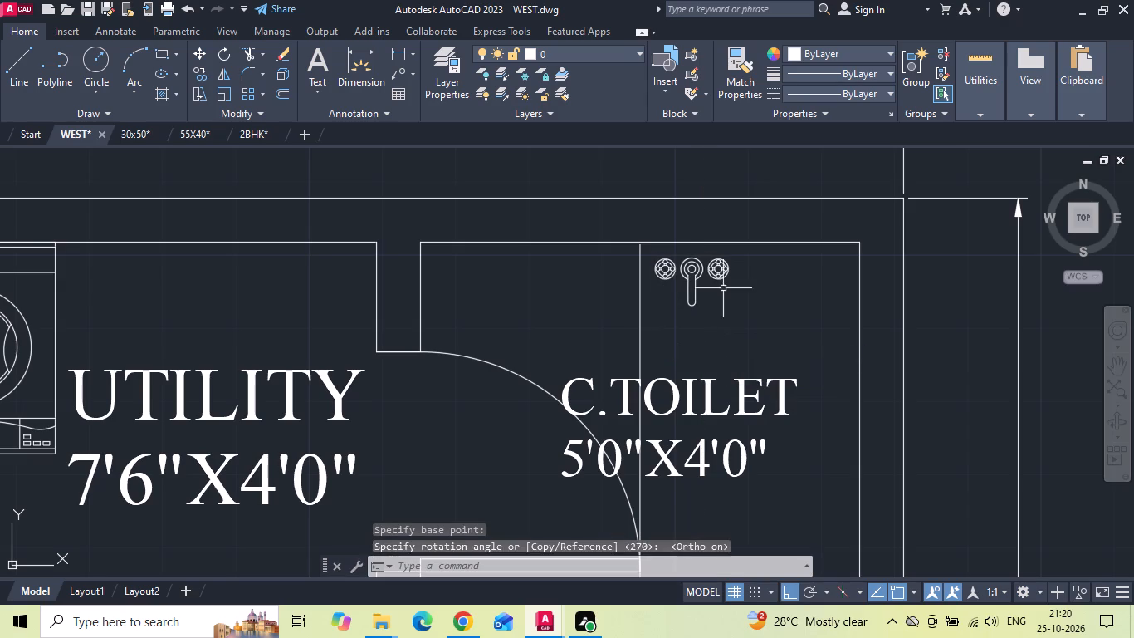
# Move the tap fitting horizontally to about the middle of C.TOILET's upper wall, between the left wall and the partition line.
pyautogui.click(723, 273)
pyautogui.rightClick(723, 272)
pyautogui.click(751, 300)
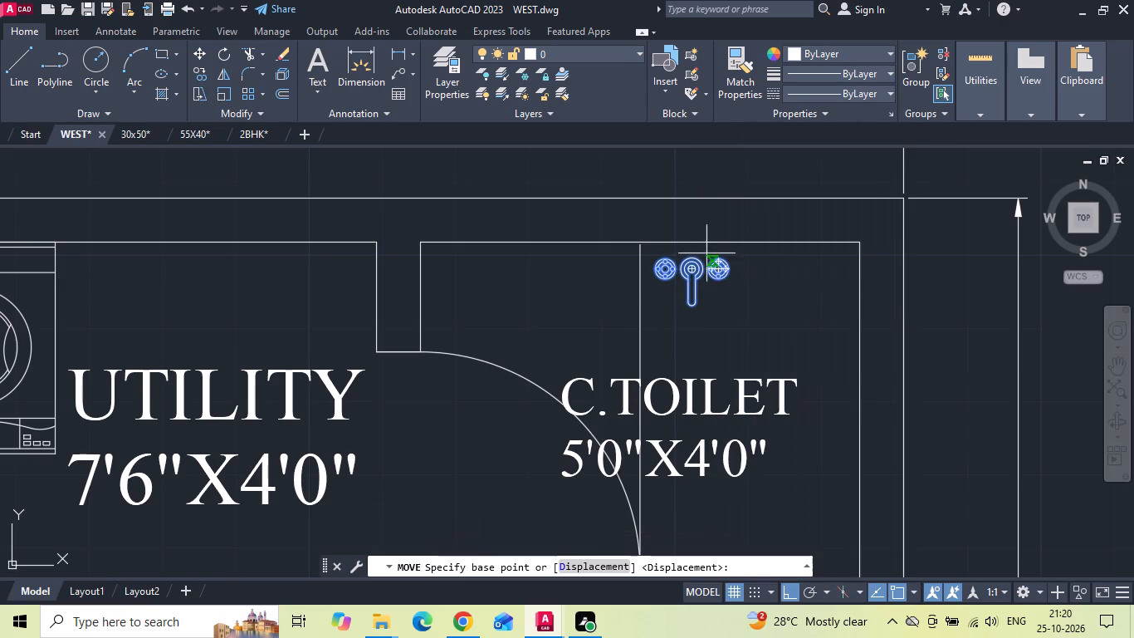
pyautogui.click(691, 251)
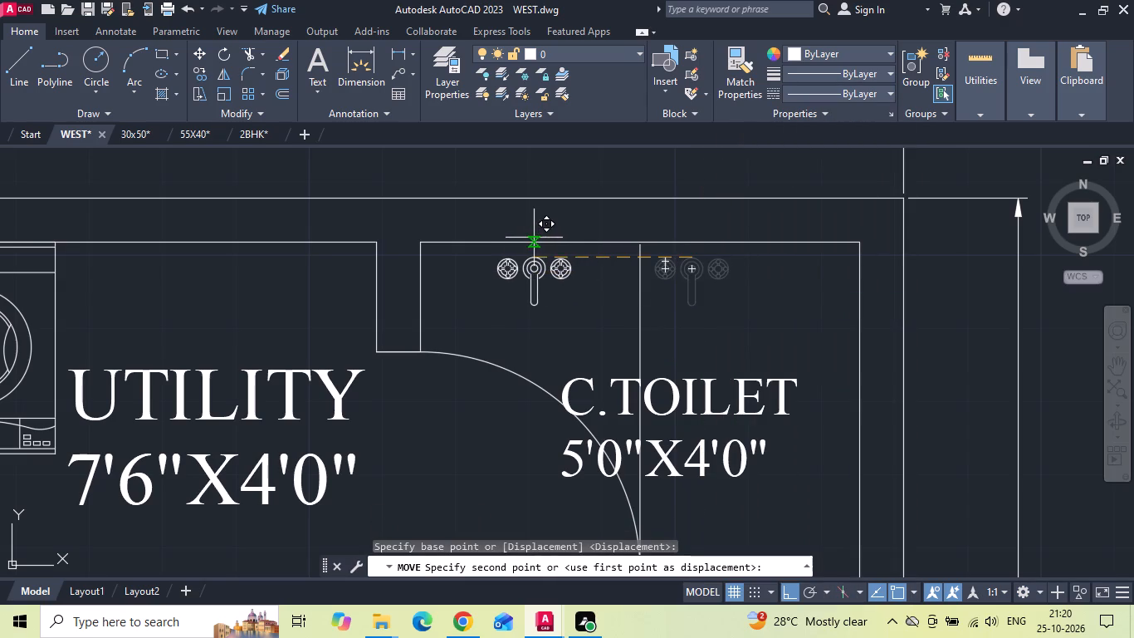
pyautogui.click(534, 238)
pyautogui.scroll(-5, 780, 278)
pyautogui.scroll(1, 787, 315)
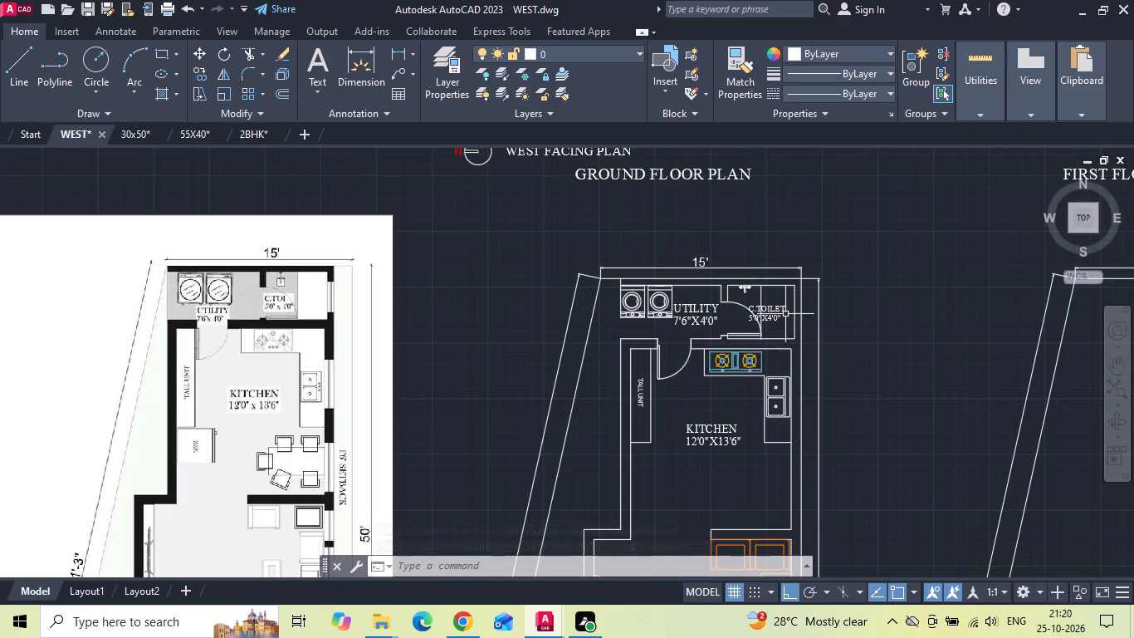
# Insert the two-door 36 in refrigerator top-view block from DesignCenter's Kitchens.dwg beside the plan's slanted boundary.
pyautogui.write('DC')
pyautogui.press('space')
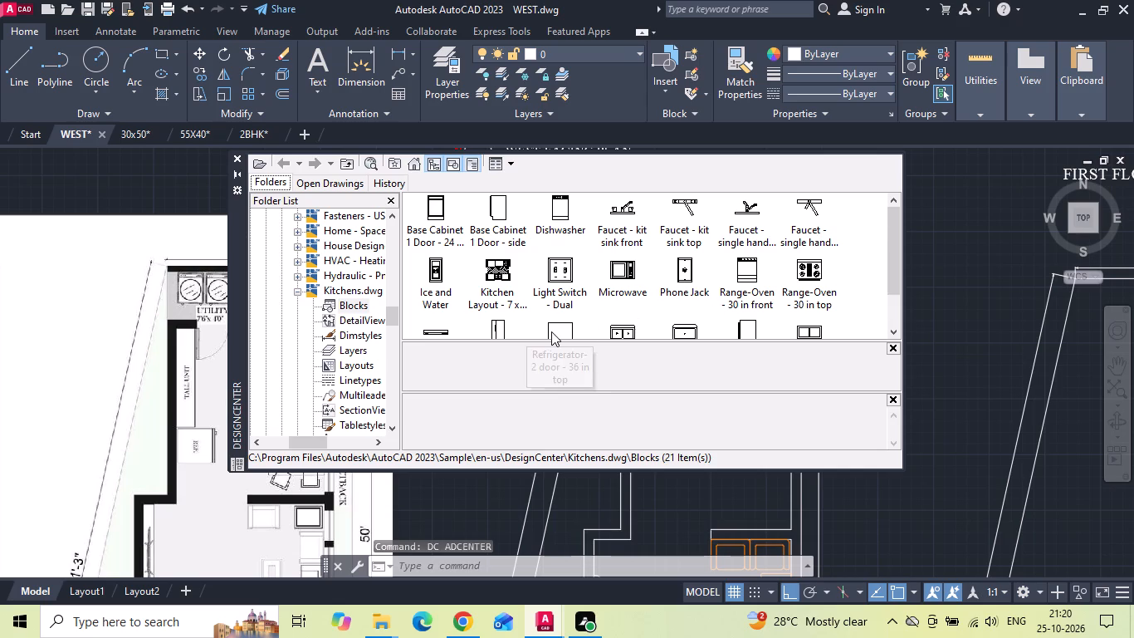
pyautogui.moveTo(555, 329); pyautogui.dragTo(507, 488)
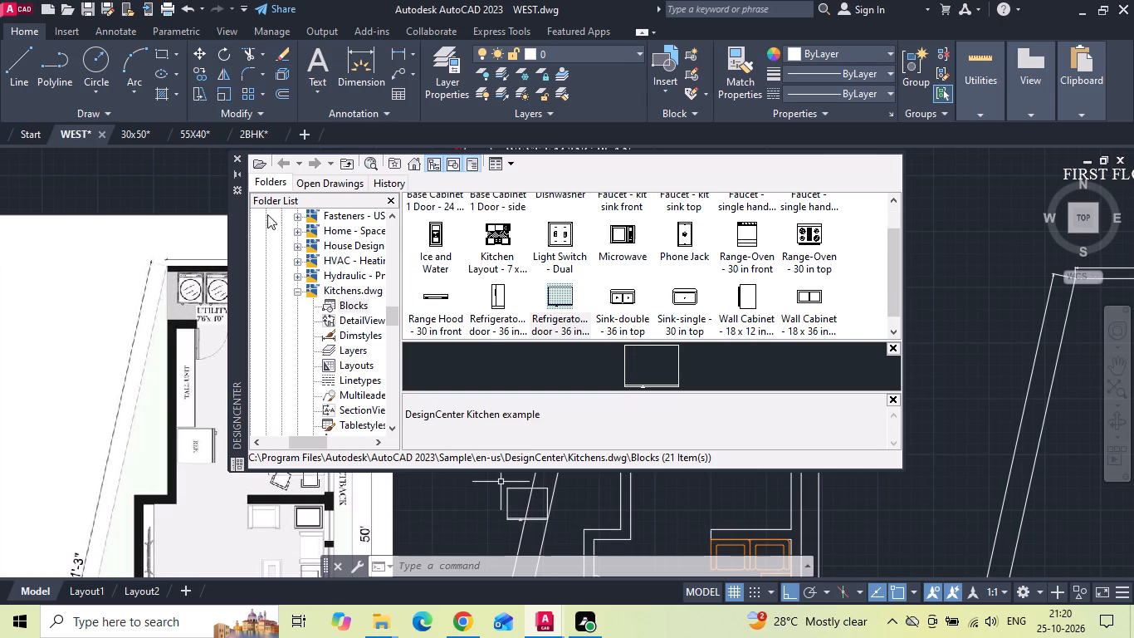
pyautogui.click(237, 153)
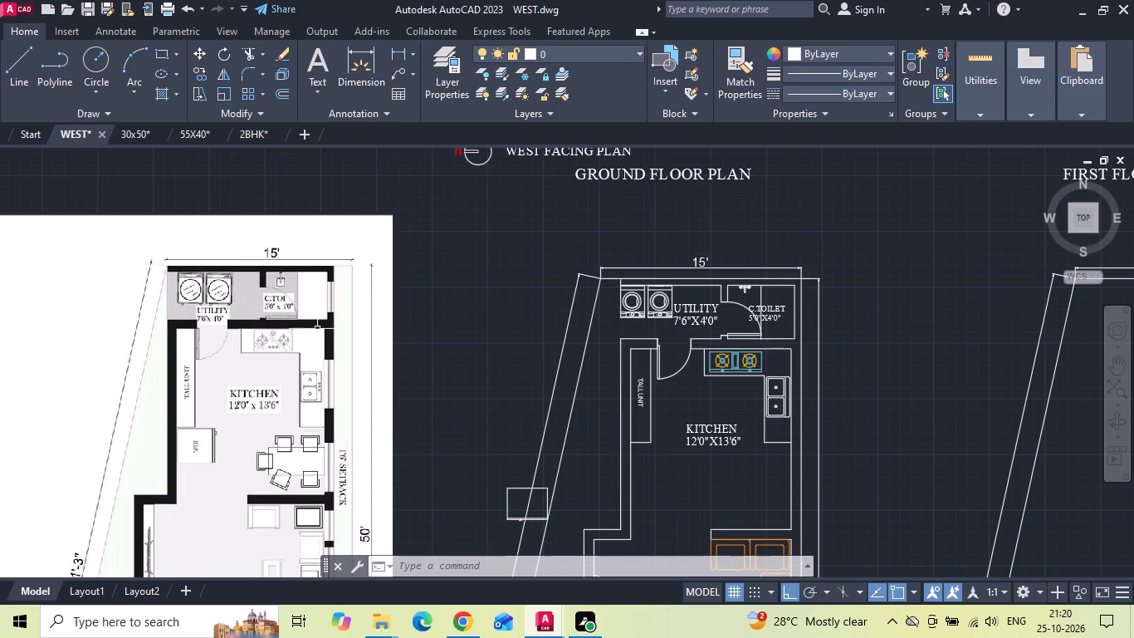
# Move the refrigerator horizontally into the kitchen, into the space below the TALL UNIT.
pyautogui.click(507, 496)
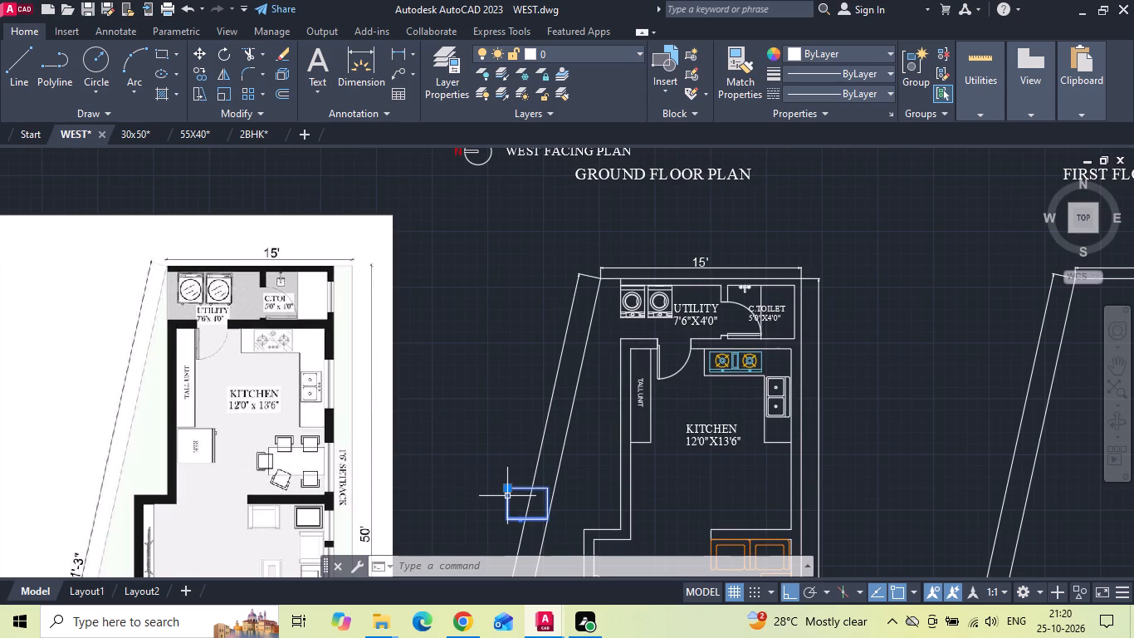
pyautogui.rightClick(507, 496)
pyautogui.click(587, 297)
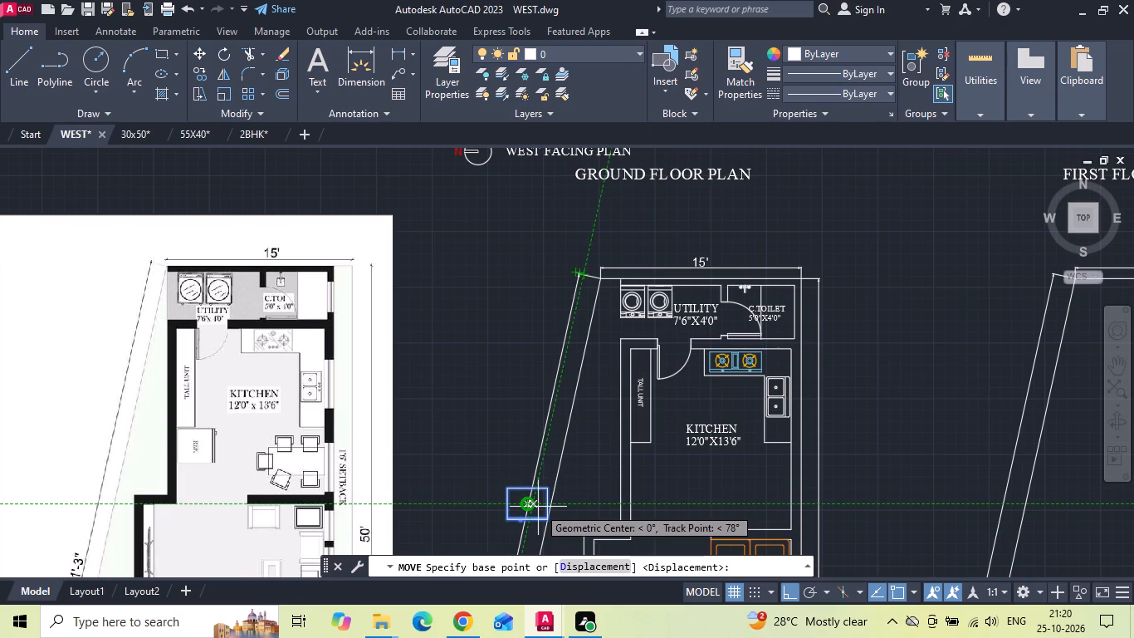
pyautogui.scroll(1, 539, 507)
pyautogui.moveTo(539, 507); pyautogui.dragTo(563, 497)
pyautogui.click(742, 453)
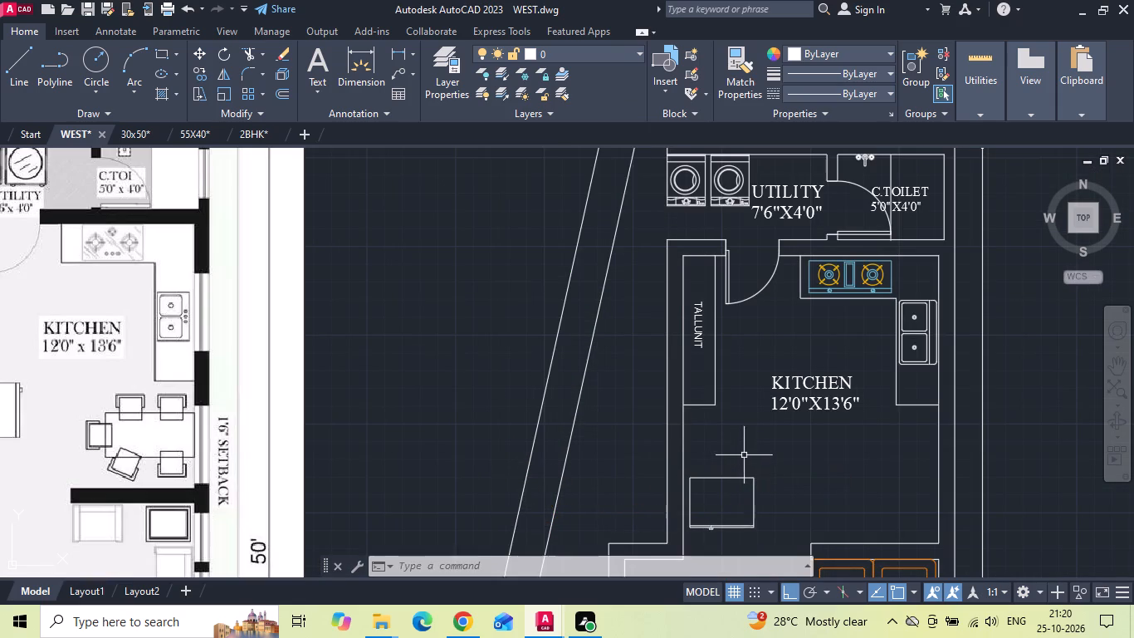
# Rotate the refrigerator a quarter turn counterclockwise so its door side faces right, into the kitchen.
pyautogui.moveTo(743, 475); pyautogui.dragTo(667, 343, button='middle')
pyautogui.moveTo(667, 339); pyautogui.dragTo(664, 363)
pyautogui.click(658, 375)
pyautogui.rightClick(658, 375)
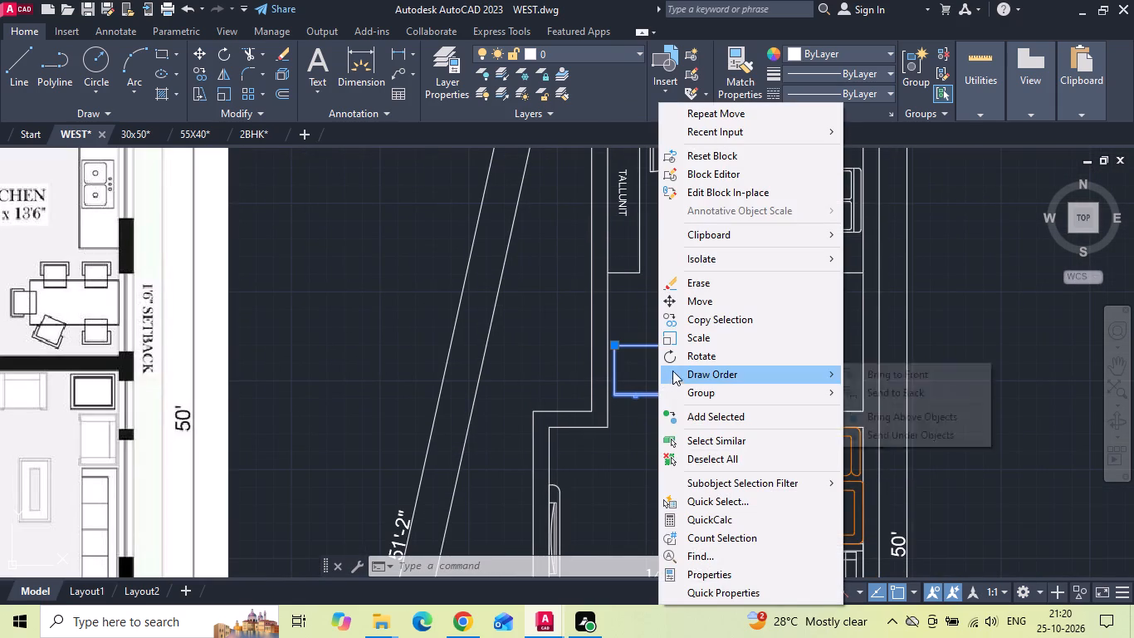
pyautogui.click(676, 362)
pyautogui.moveTo(676, 350); pyautogui.dragTo(676, 337)
pyautogui.click(675, 304)
pyautogui.moveTo(686, 340); pyautogui.dragTo(690, 378)
# Move the refrigerator by its upper-left corner to the kitchen's left inner wall, just below the TALL UNIT.
pyautogui.moveTo(682, 390); pyautogui.dragTo(680, 398)
pyautogui.rightClick(672, 376)
pyautogui.click(714, 298)
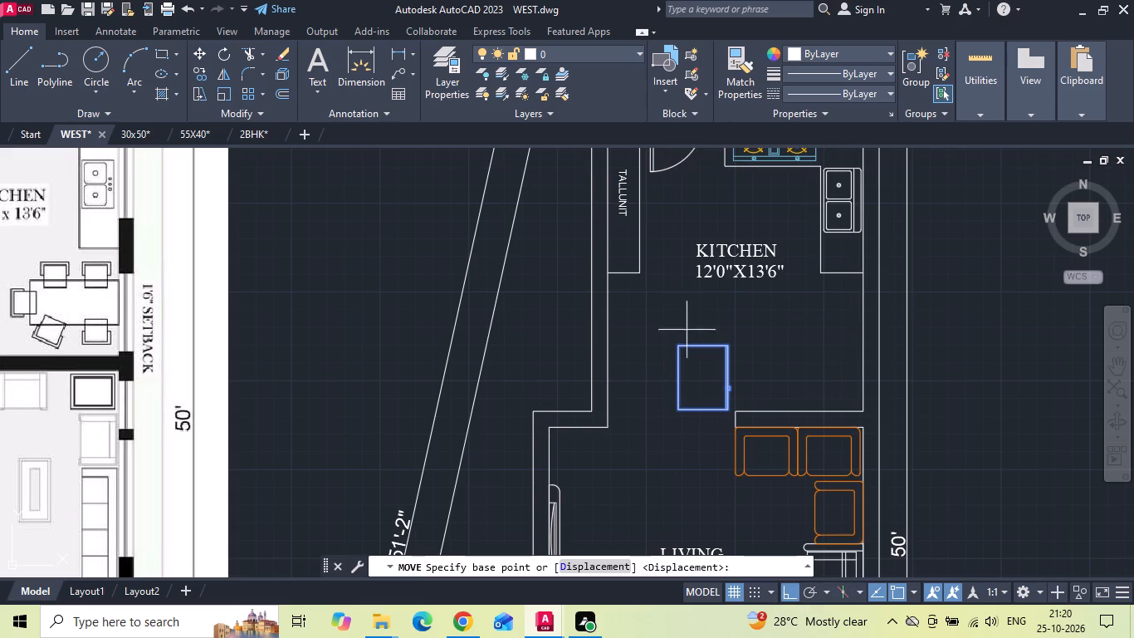
pyautogui.click(679, 348)
pyautogui.click(604, 271)
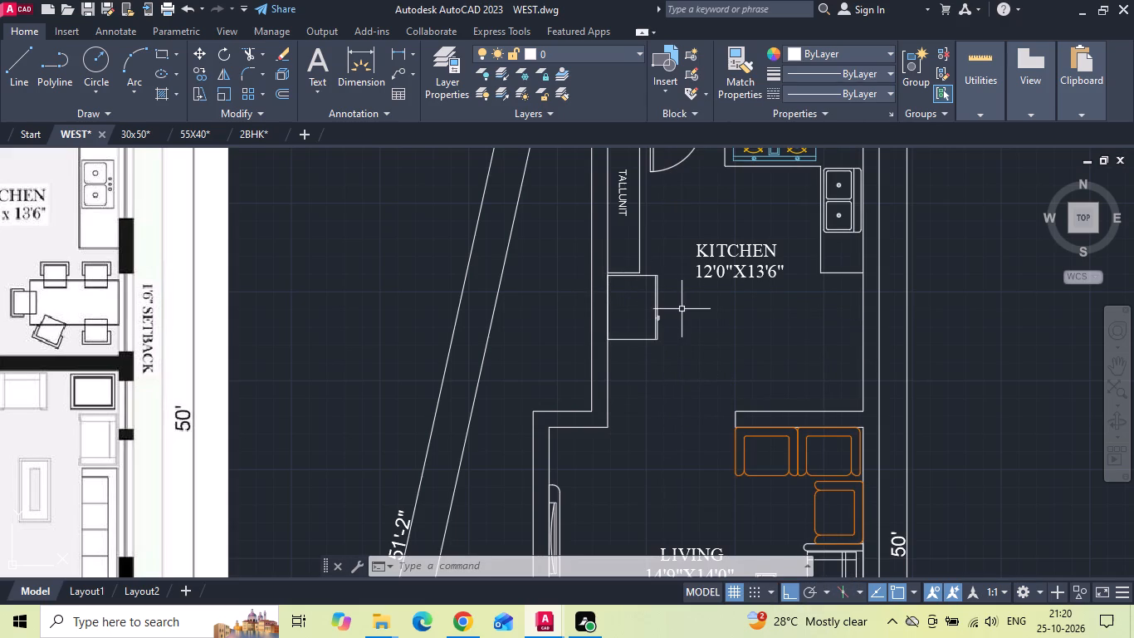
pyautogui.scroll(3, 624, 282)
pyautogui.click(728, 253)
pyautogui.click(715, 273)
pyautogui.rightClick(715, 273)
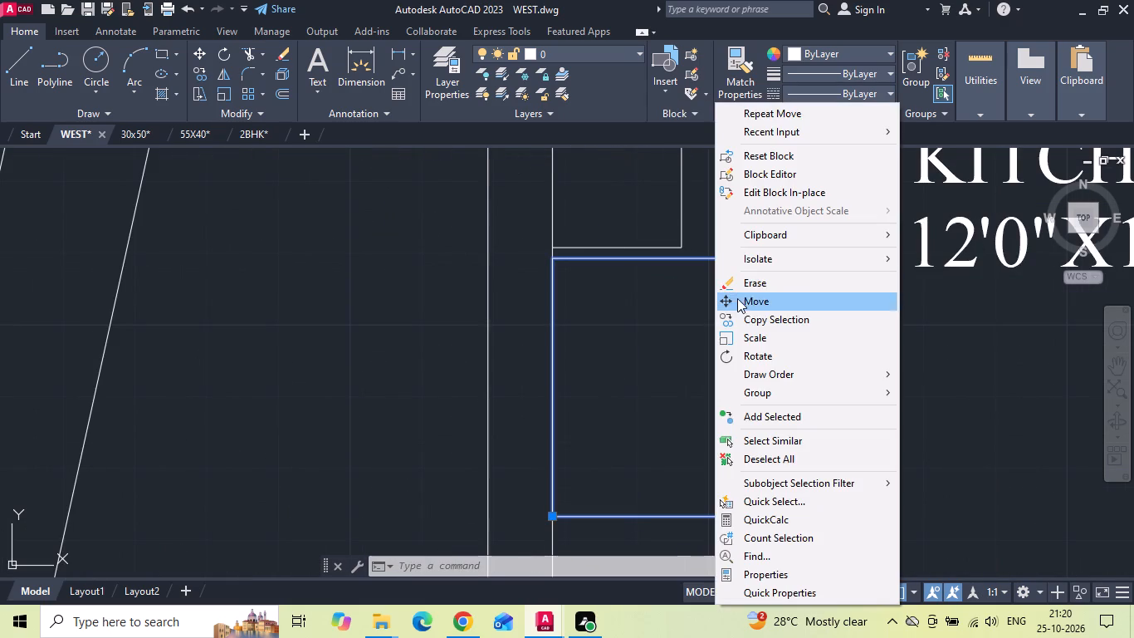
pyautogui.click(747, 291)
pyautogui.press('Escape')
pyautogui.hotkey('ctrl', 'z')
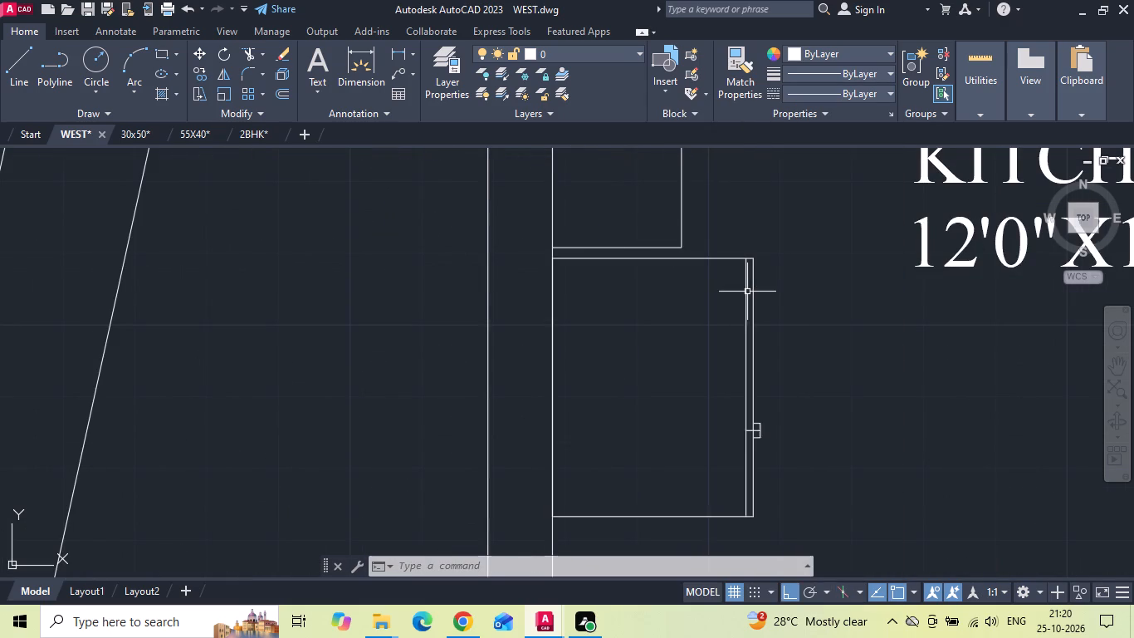
# Move the refrigerator up so its upper-left corner meets the TALL UNIT's lower-left corner.
pyautogui.click(746, 263)
pyautogui.rightClick(722, 287)
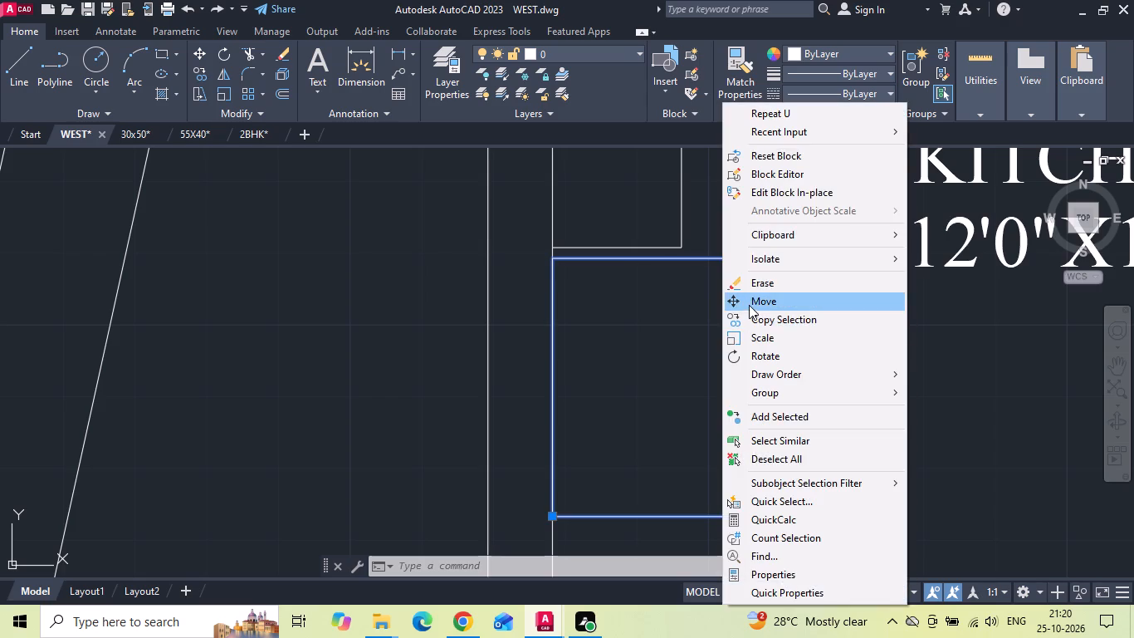
pyautogui.click(749, 305)
pyautogui.scroll(2, 538, 258)
pyautogui.click(565, 262)
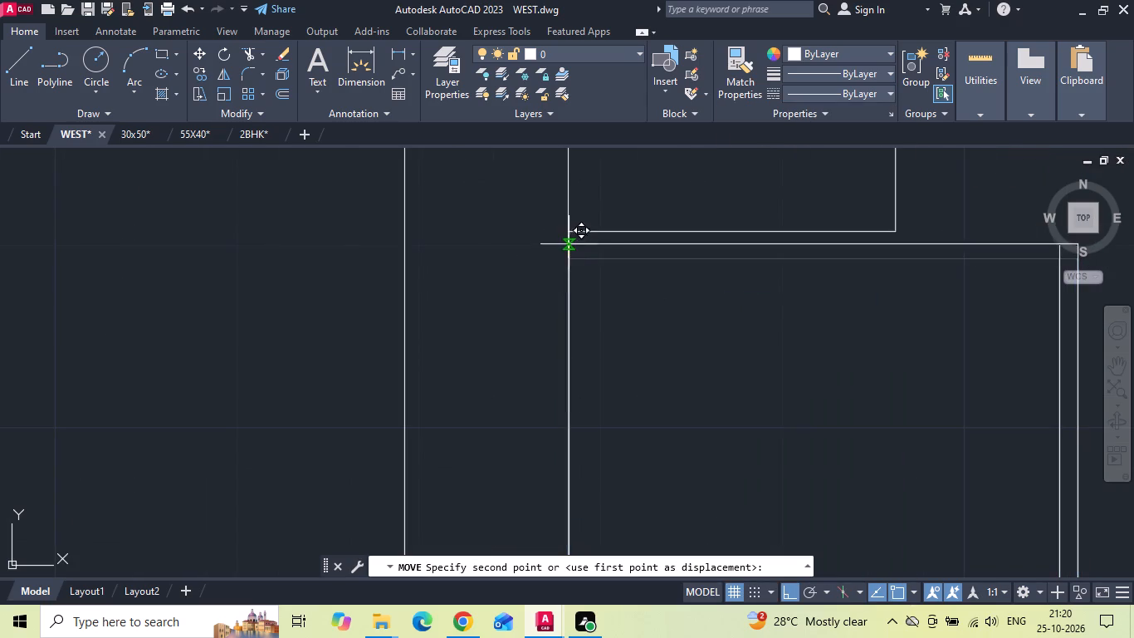
pyautogui.click(569, 231)
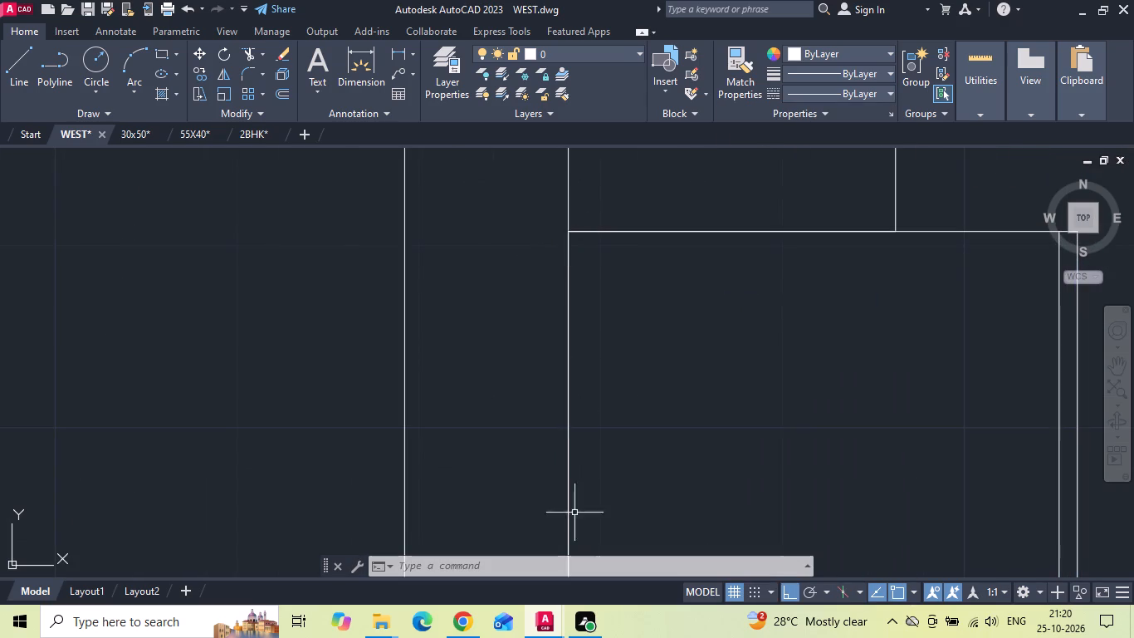
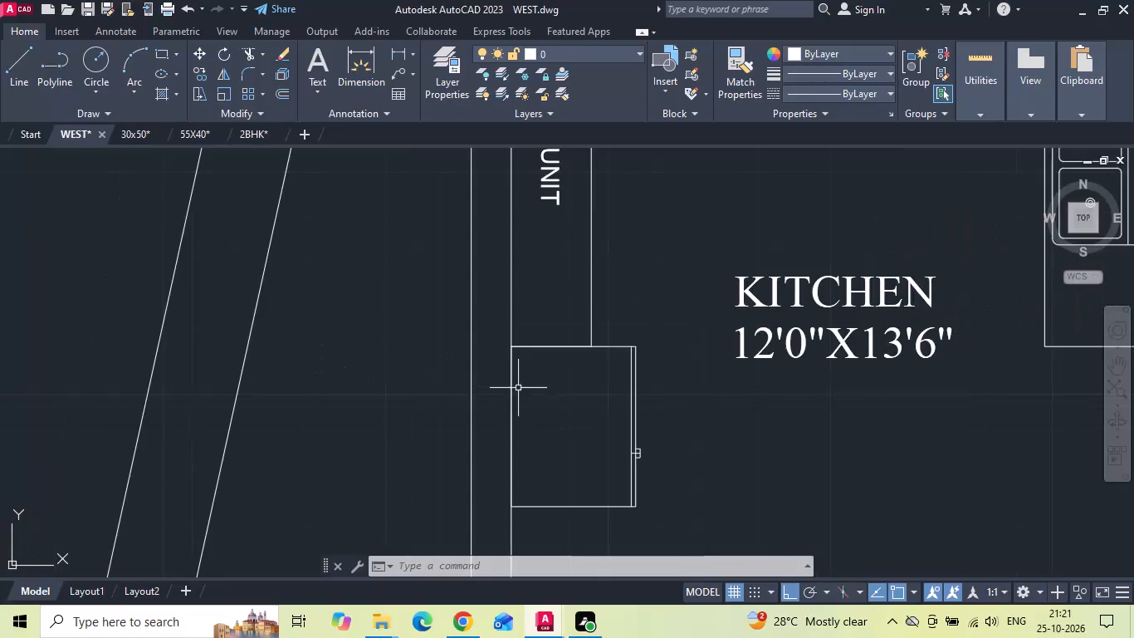
# Copy the six-chair dining set with its DINING label from the ground floor plan into the 12'0"X13'6" kitchen's lower area.
pyautogui.scroll(-3, 676, 394)
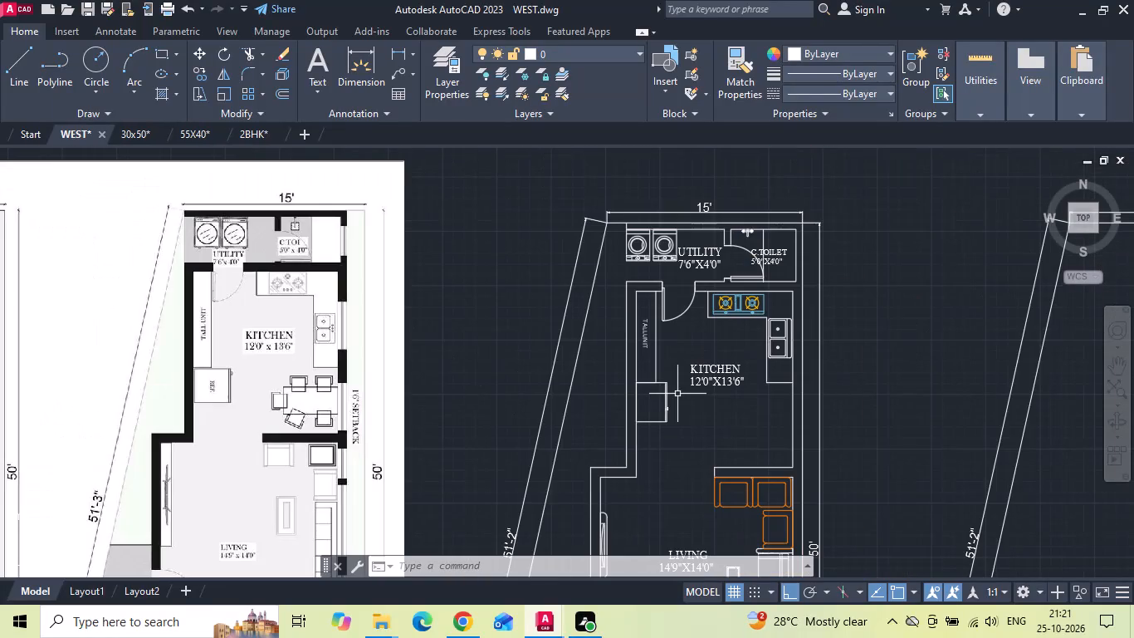
pyautogui.scroll(-3, 509, 341)
pyautogui.moveTo(606, 175); pyautogui.dragTo(606, 287, button='middle')
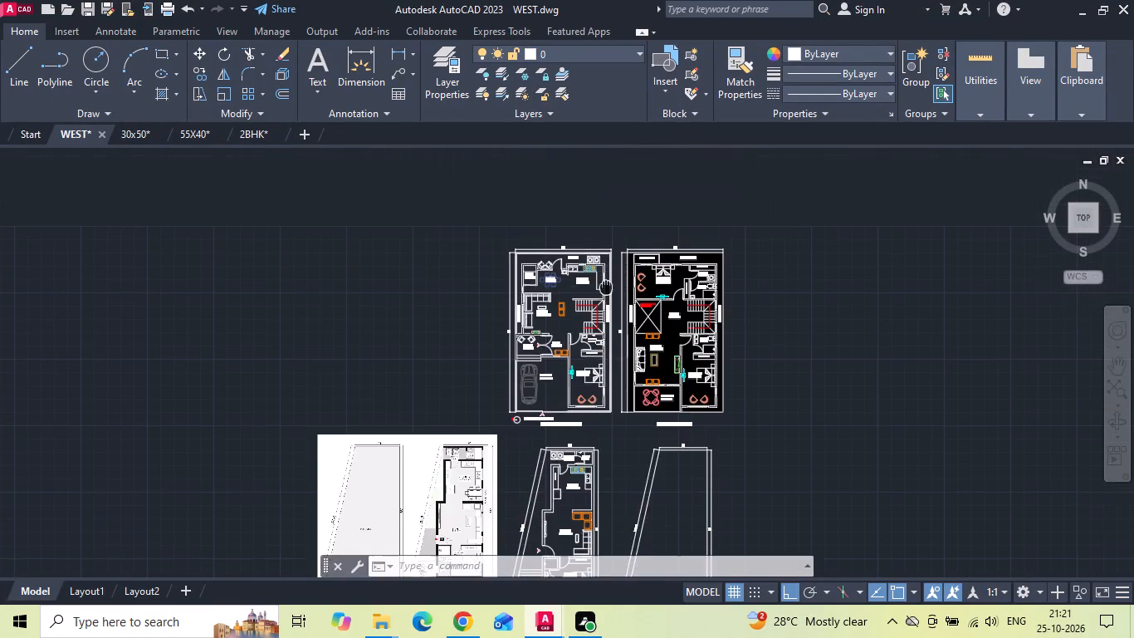
pyautogui.scroll(3, 577, 248)
pyautogui.scroll(3, 477, 356)
pyautogui.moveTo(563, 361); pyautogui.dragTo(550, 387)
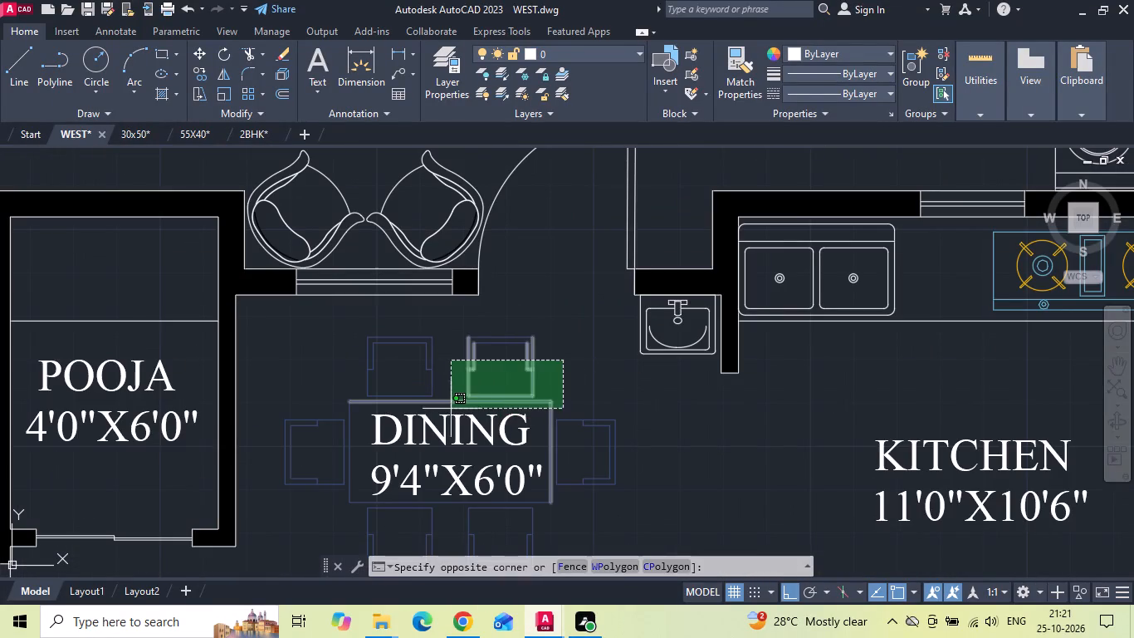
pyautogui.moveTo(460, 391); pyautogui.dragTo(556, 278, button='middle')
pyautogui.press('Escape')
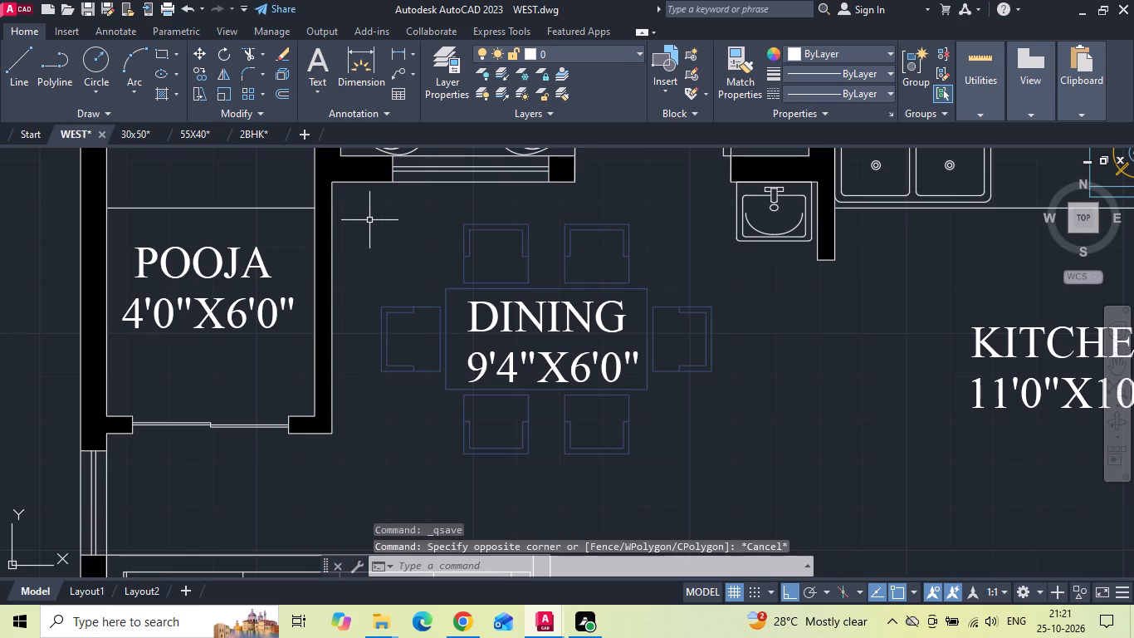
pyautogui.moveTo(365, 216); pyautogui.dragTo(366, 246)
pyautogui.click(754, 489)
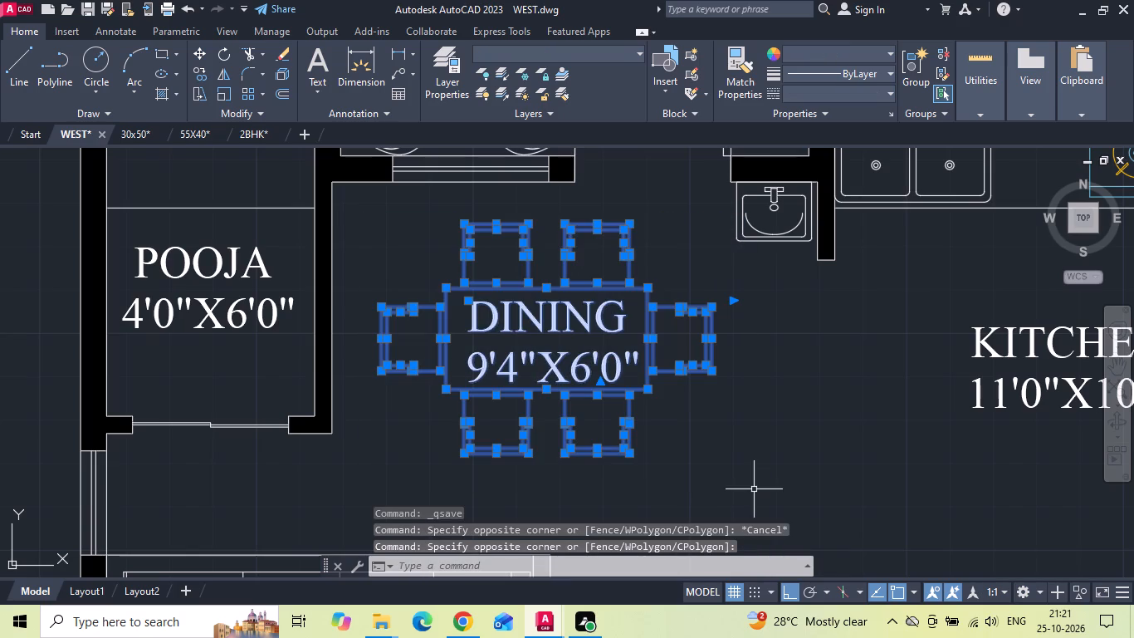
pyautogui.hotkey('ctrl', 'c')
pyautogui.scroll(-6, 570, 322)
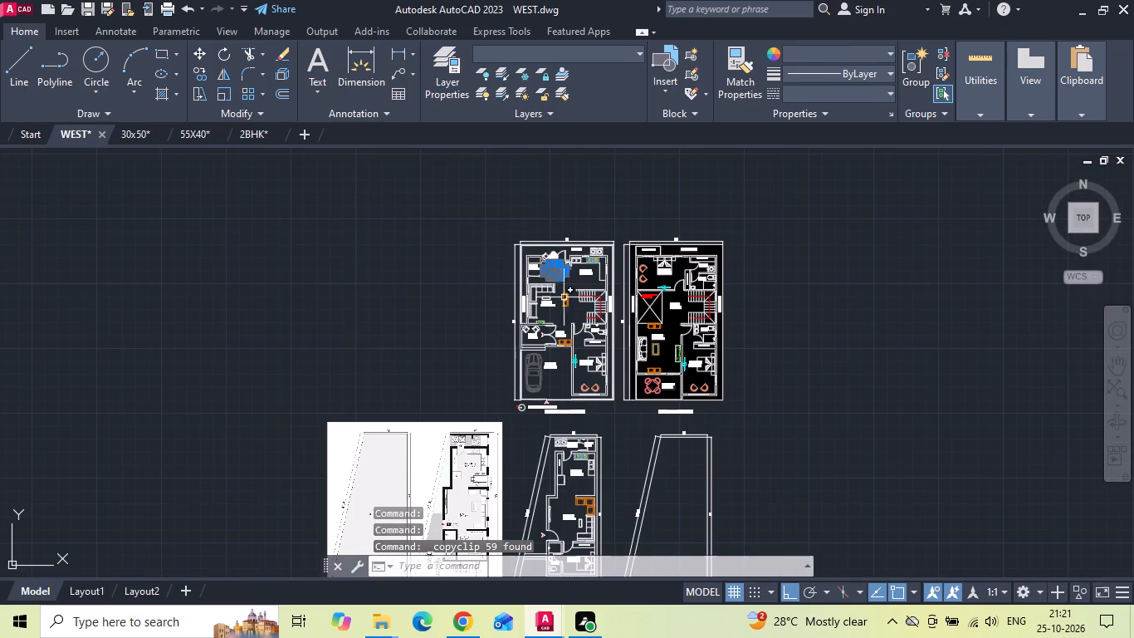
pyautogui.scroll(2, 535, 518)
pyautogui.scroll(2, 664, 463)
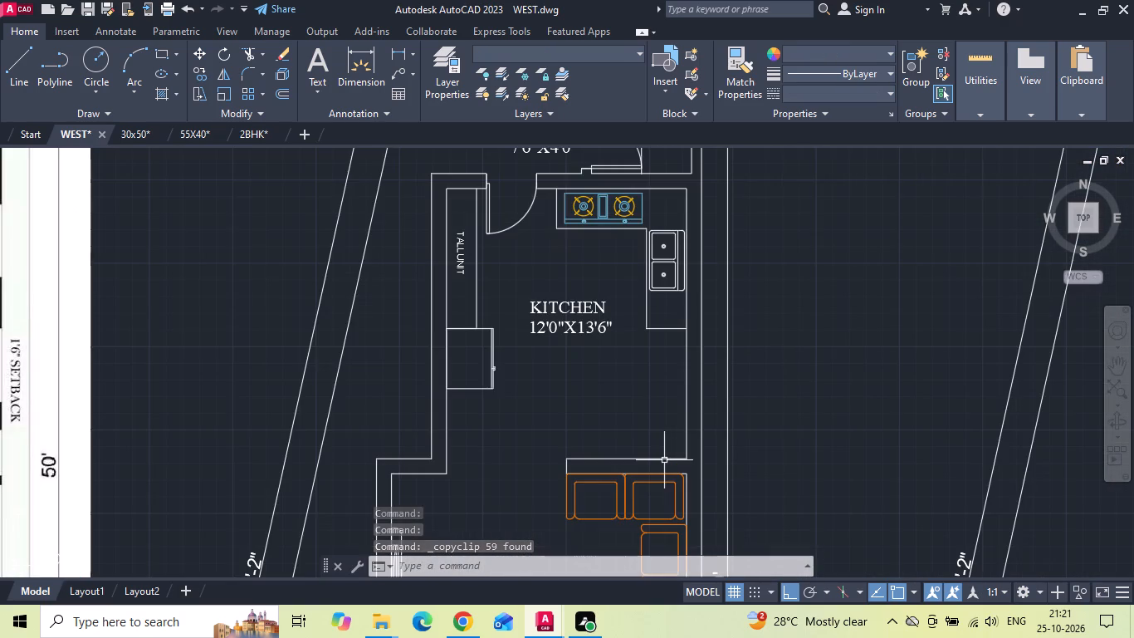
pyautogui.hotkey('ctrl', 'v')
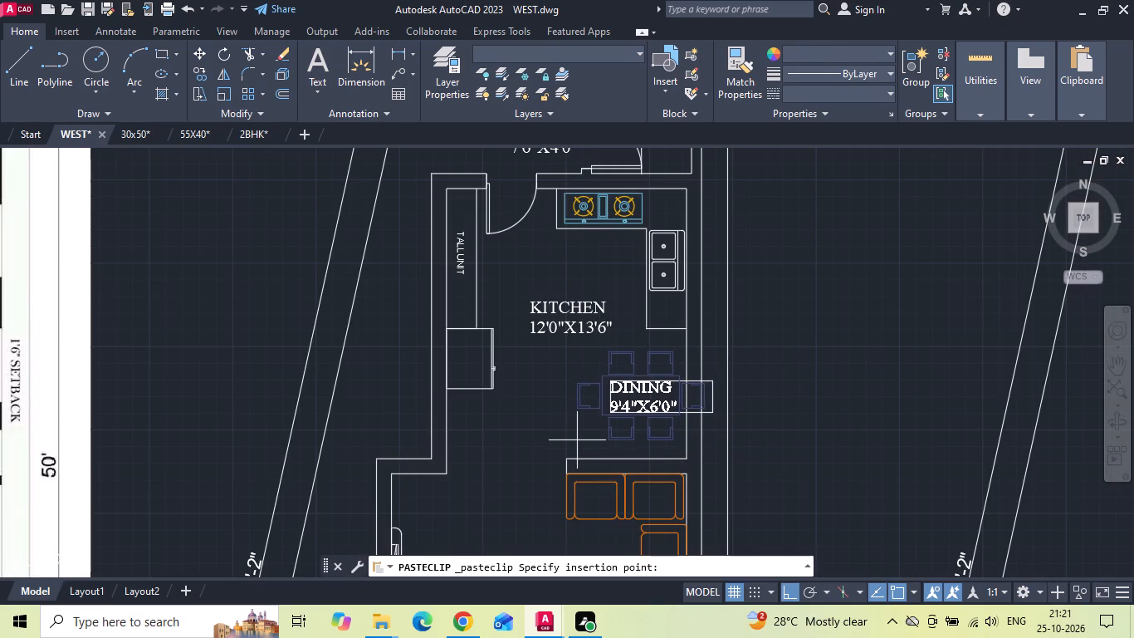
pyautogui.click(577, 442)
# Remove the 9'4"X6'0" size line from the copied dining label, keeping only DINING.
pyautogui.scroll(-1, 706, 395)
pyautogui.scroll(2, 679, 400)
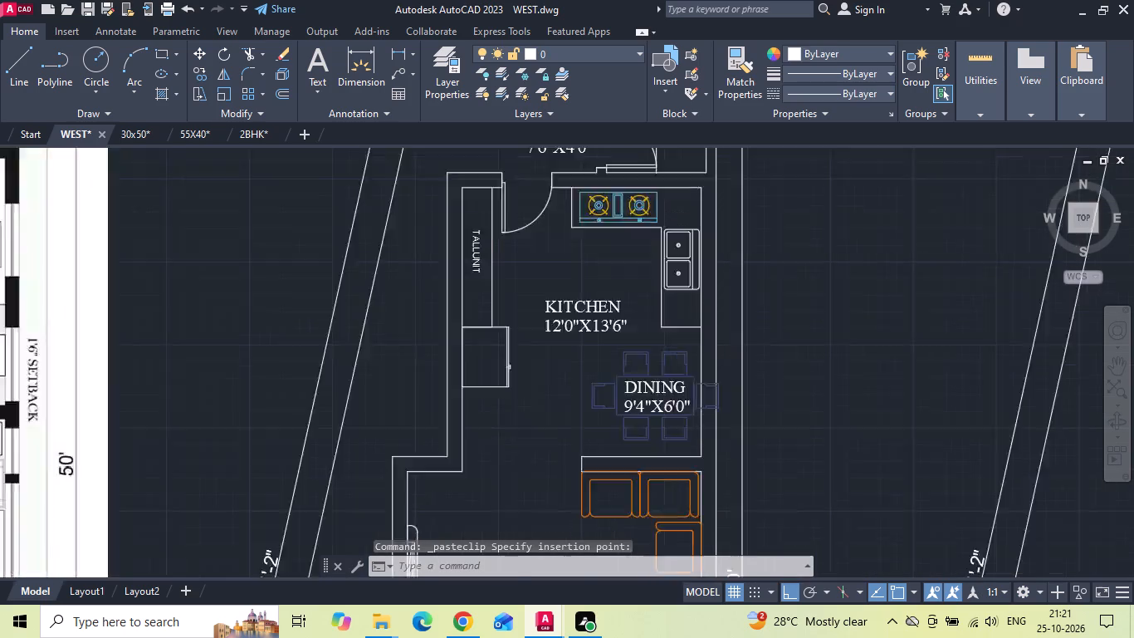
pyautogui.doubleClick(669, 408)
pyautogui.scroll(2, 679, 417)
pyautogui.moveTo(710, 405); pyautogui.dragTo(684, 403)
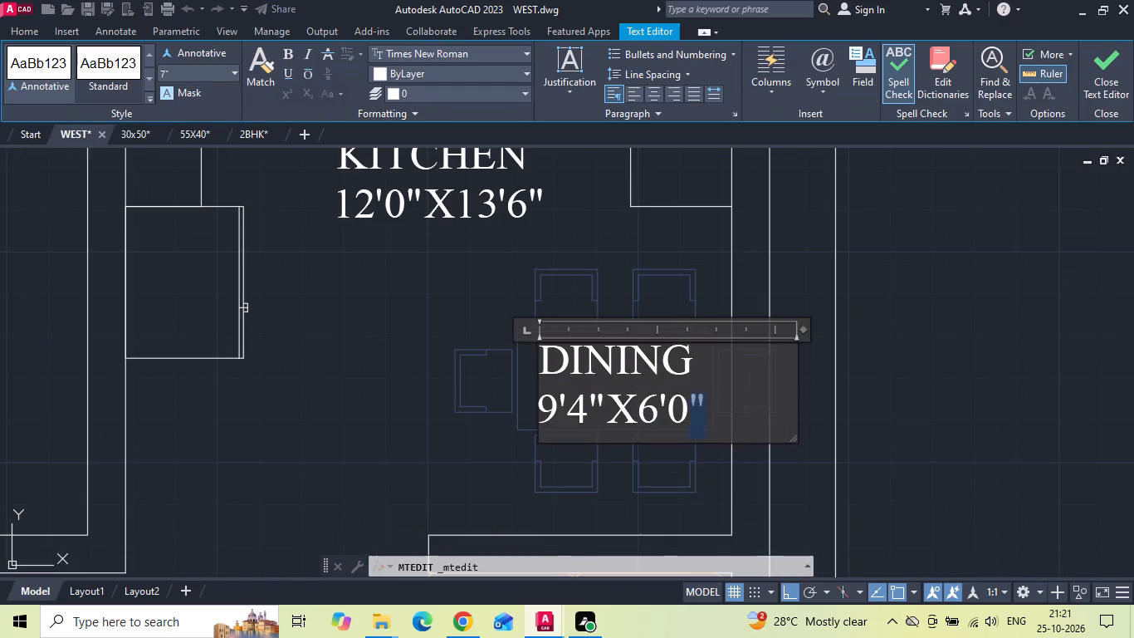
pyautogui.moveTo(684, 403); pyautogui.dragTo(504, 420)
pyautogui.press('BackSpace')
pyautogui.click(433, 450)
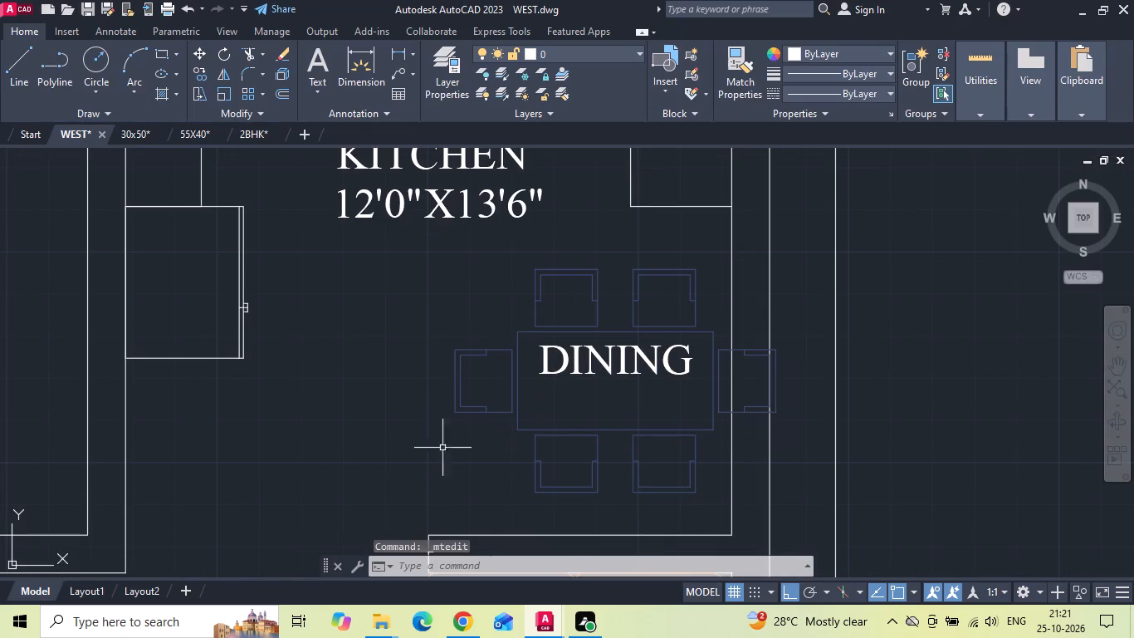
# Move the DINING label about 6" straight down to centre it on the dining table.
pyautogui.click(628, 366)
pyautogui.rightClick(628, 366)
pyautogui.click(574, 385)
pyautogui.rightClick(573, 385)
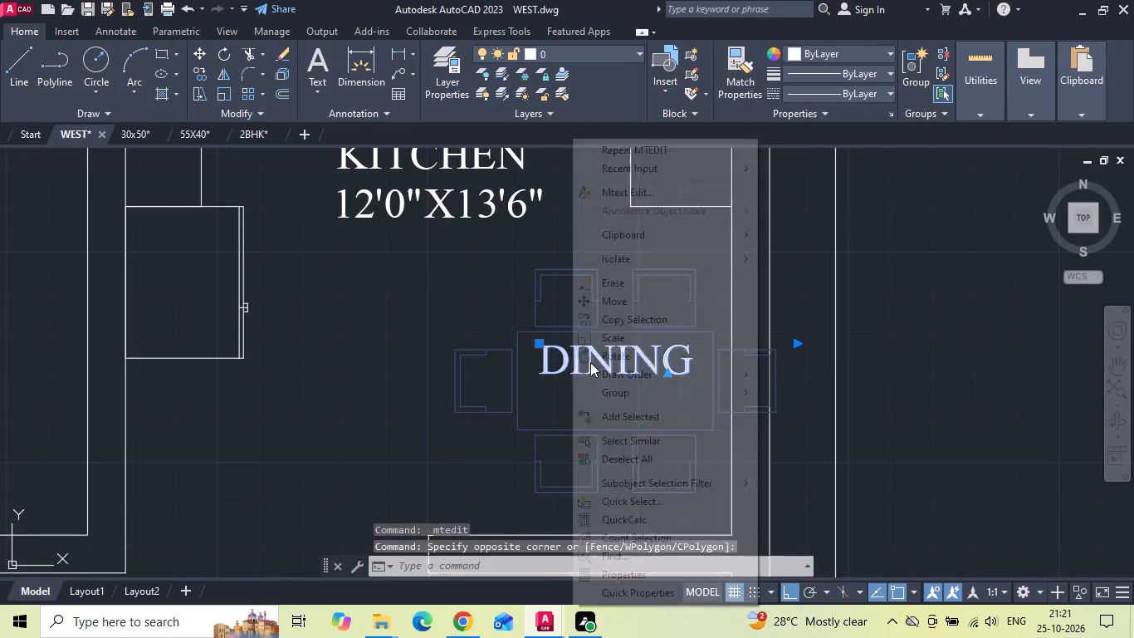
pyautogui.click(614, 303)
pyautogui.click(946, 287)
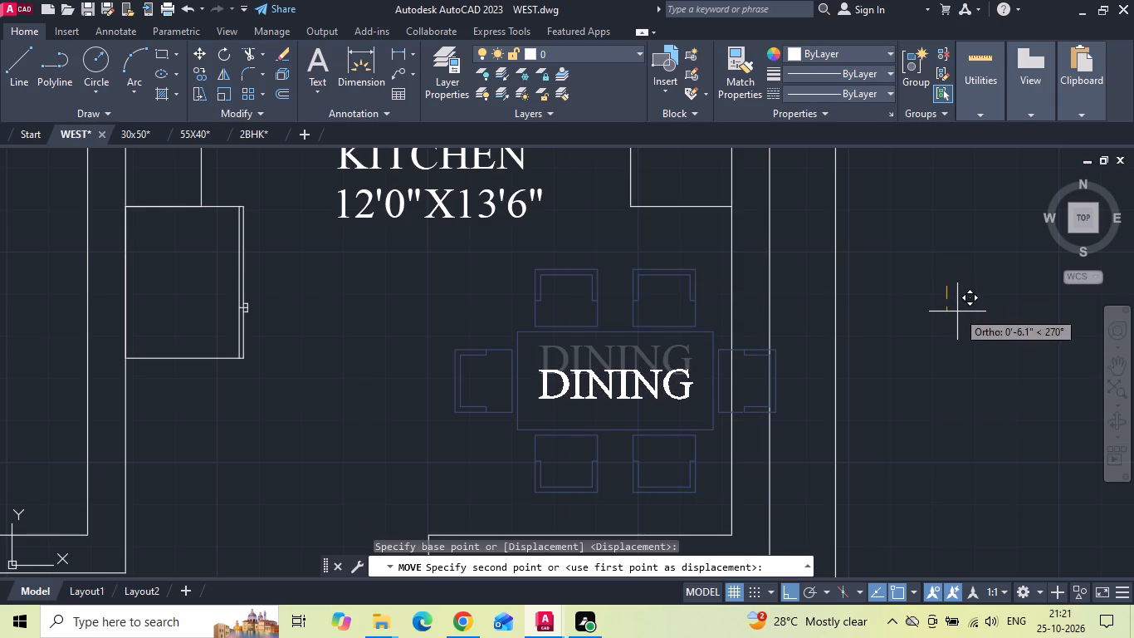
pyautogui.click(957, 311)
# Delete the dining chair that overlaps the kitchen's east wall.
pyautogui.scroll(-3, 957, 311)
pyautogui.scroll(2, 918, 356)
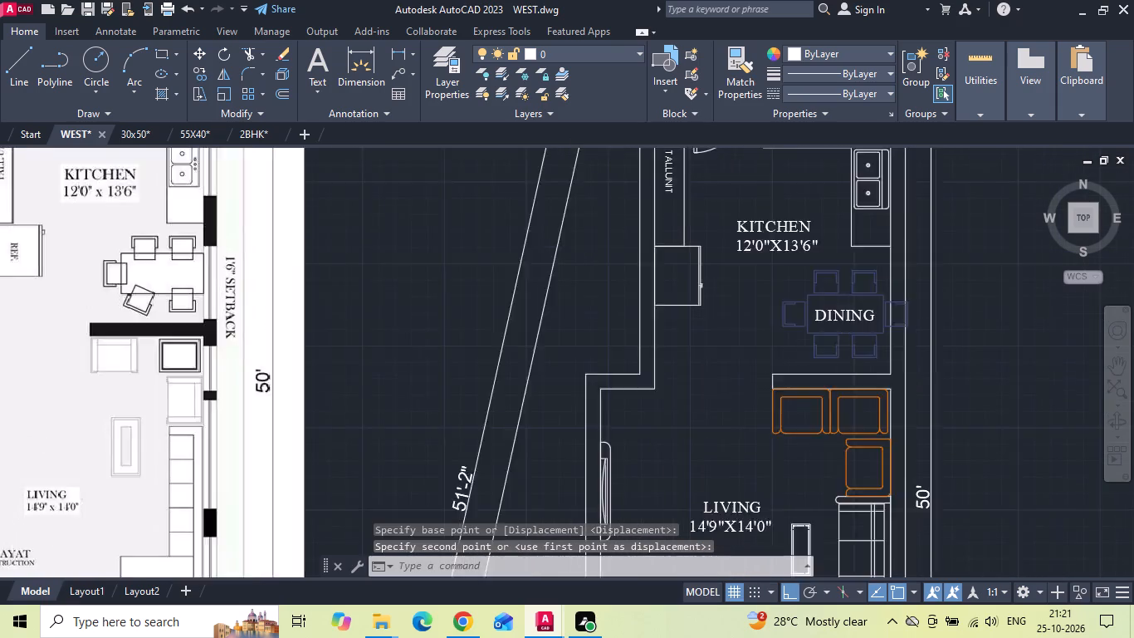
pyautogui.scroll(1, 917, 356)
pyautogui.scroll(1, 827, 206)
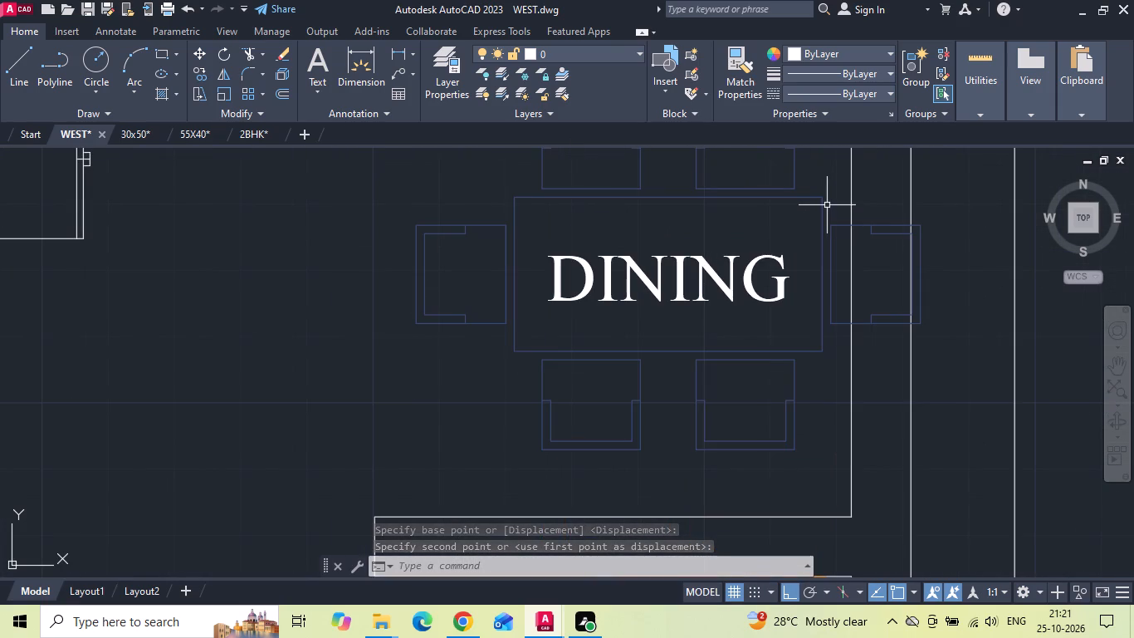
pyautogui.moveTo(827, 205); pyautogui.dragTo(829, 222)
pyautogui.click(945, 377)
pyautogui.press('Delete')
# Move the remaining dining table, five chairs and label about 2" horizontally toward the kitchen's east wall.
pyautogui.scroll(-1, 760, 335)
pyautogui.moveTo(804, 223); pyautogui.dragTo(809, 242)
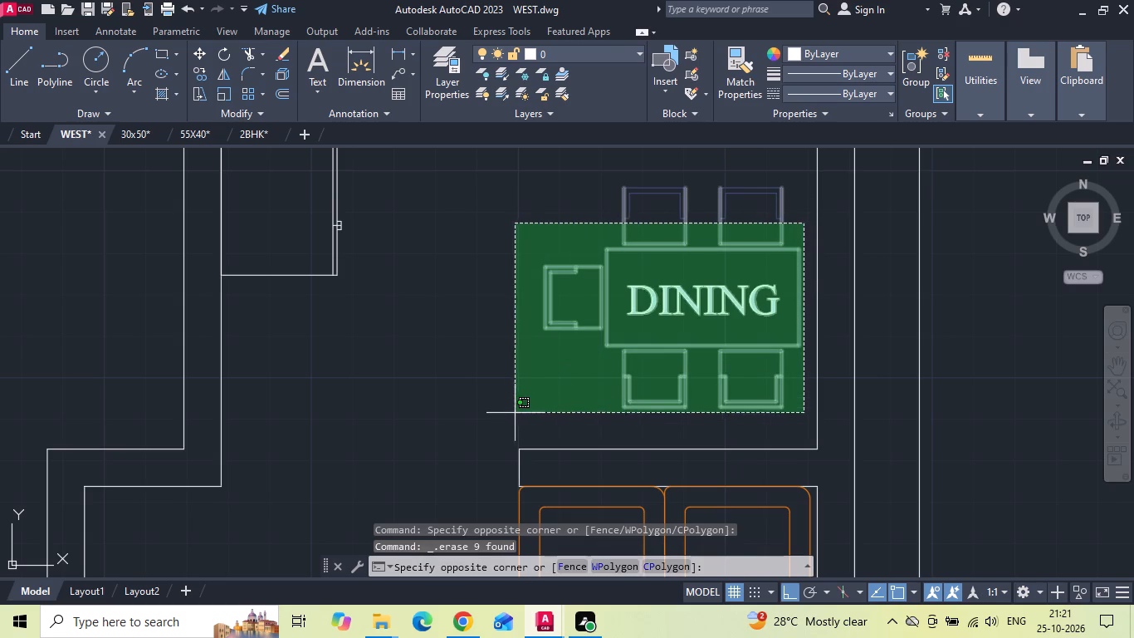
pyautogui.click(510, 425)
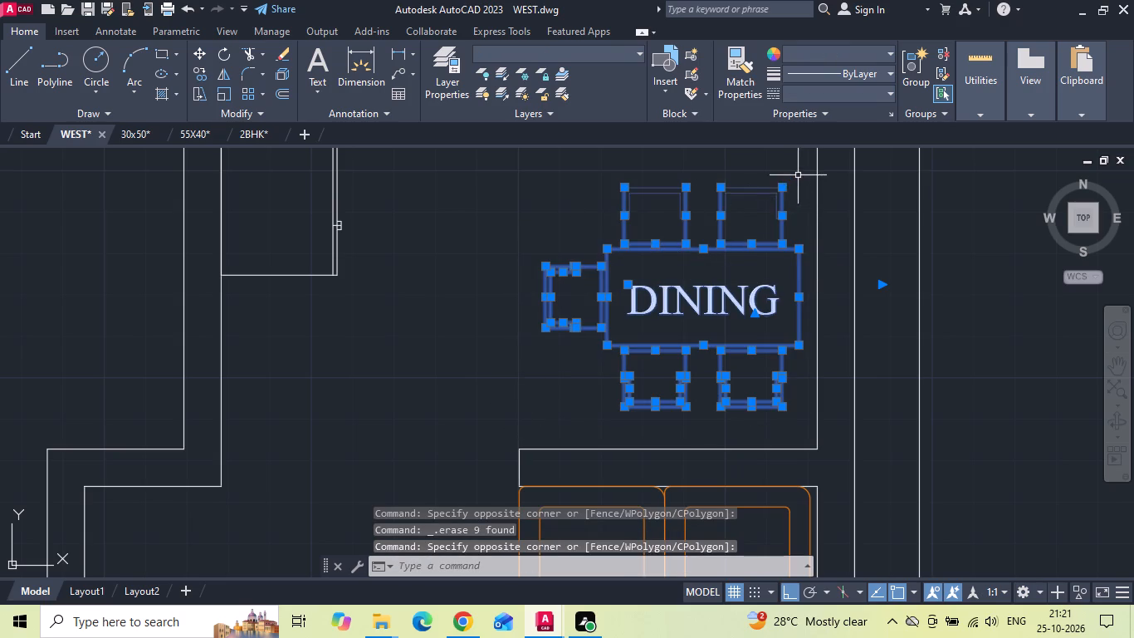
pyautogui.click(798, 175)
pyautogui.click(440, 405)
pyautogui.scroll(-3, 657, 361)
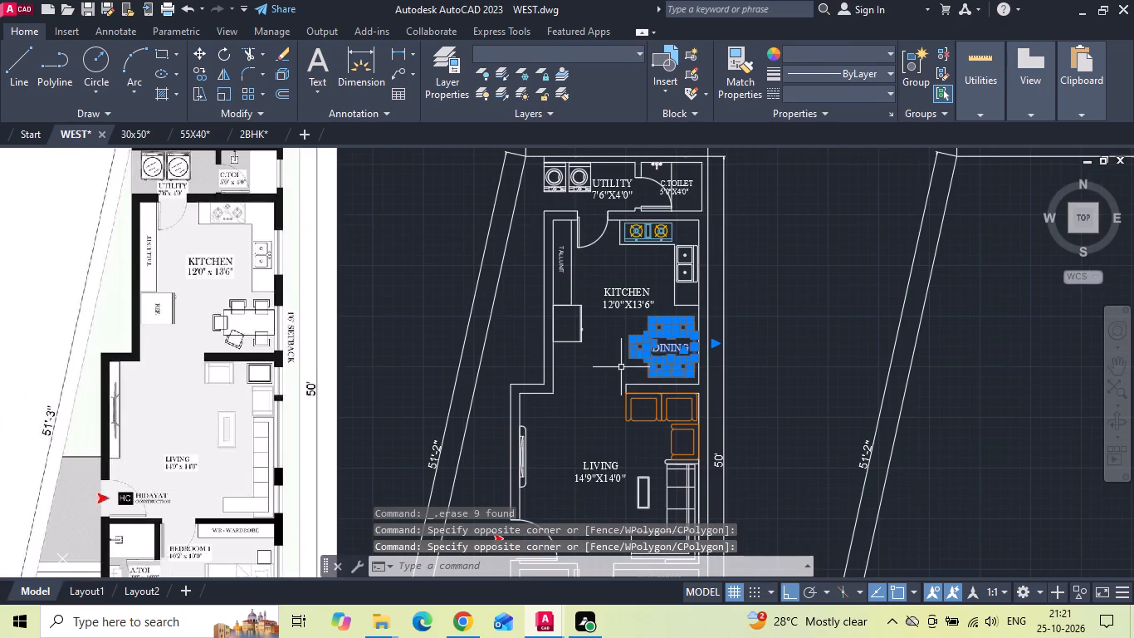
pyautogui.scroll(1, 618, 359)
pyautogui.rightClick(617, 359)
pyautogui.click(646, 327)
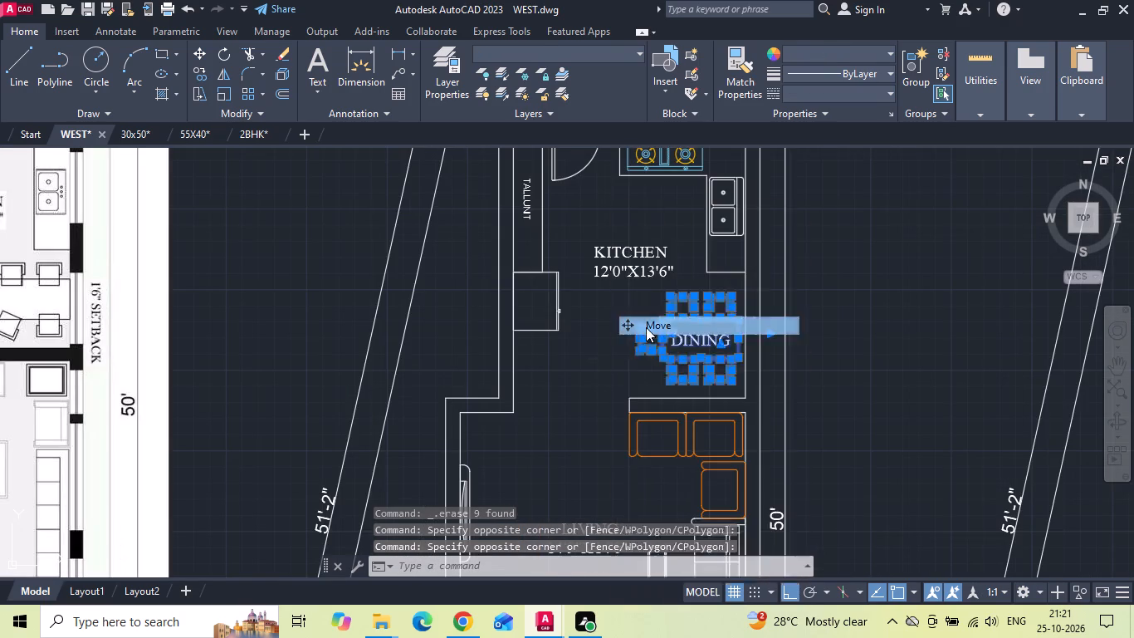
pyautogui.scroll(2, 763, 308)
pyautogui.click(699, 385)
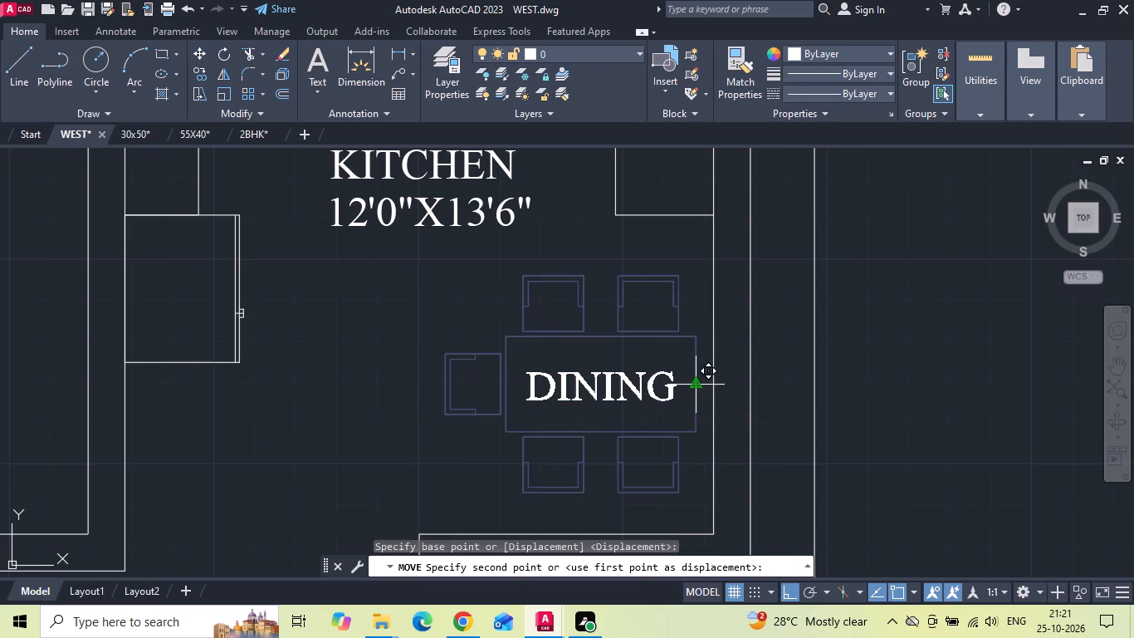
pyautogui.scroll(2, 706, 387)
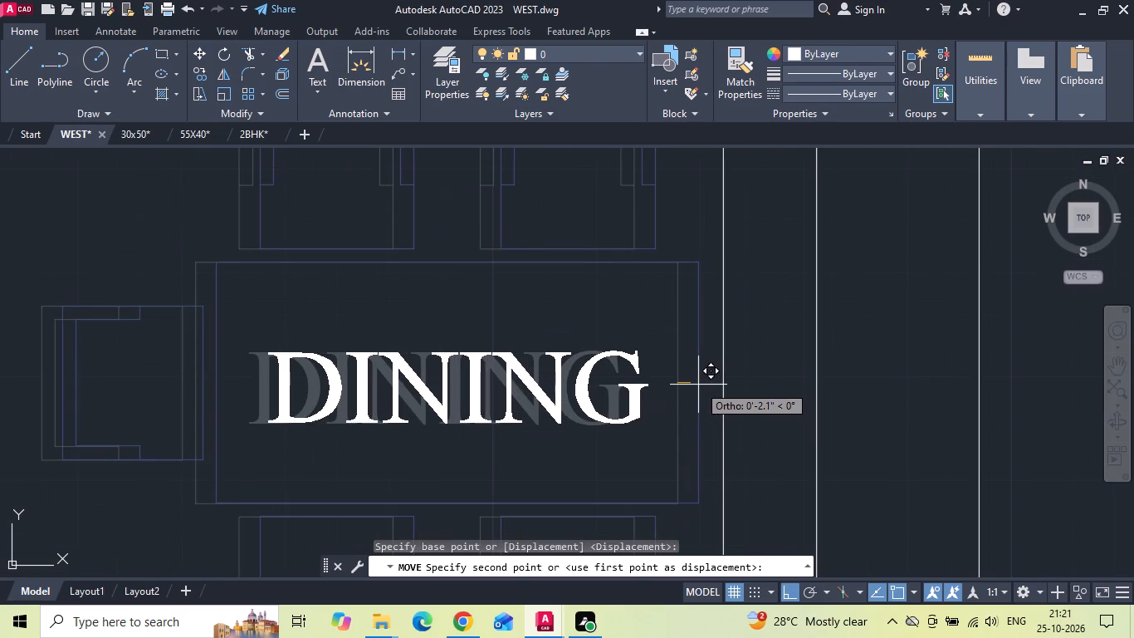
pyautogui.click(698, 385)
# Save the WEST drawing.
pyautogui.scroll(-3, 565, 286)
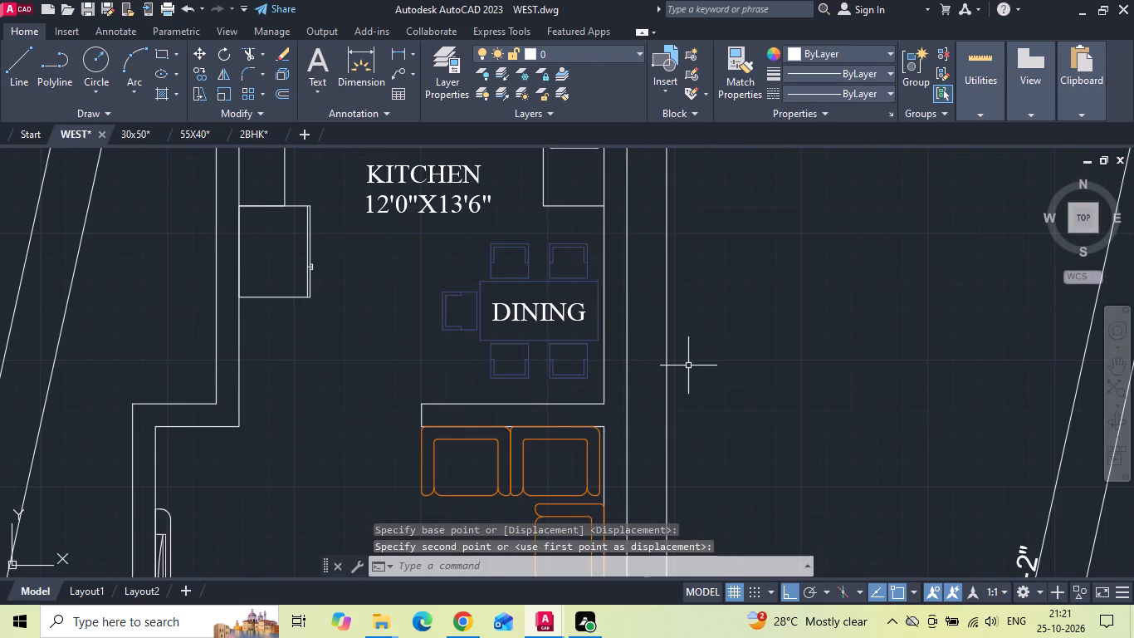
pyautogui.scroll(-1, 690, 366)
pyautogui.hotkey('ctrl', 's')
pyautogui.hotkey('ctrl', 's')
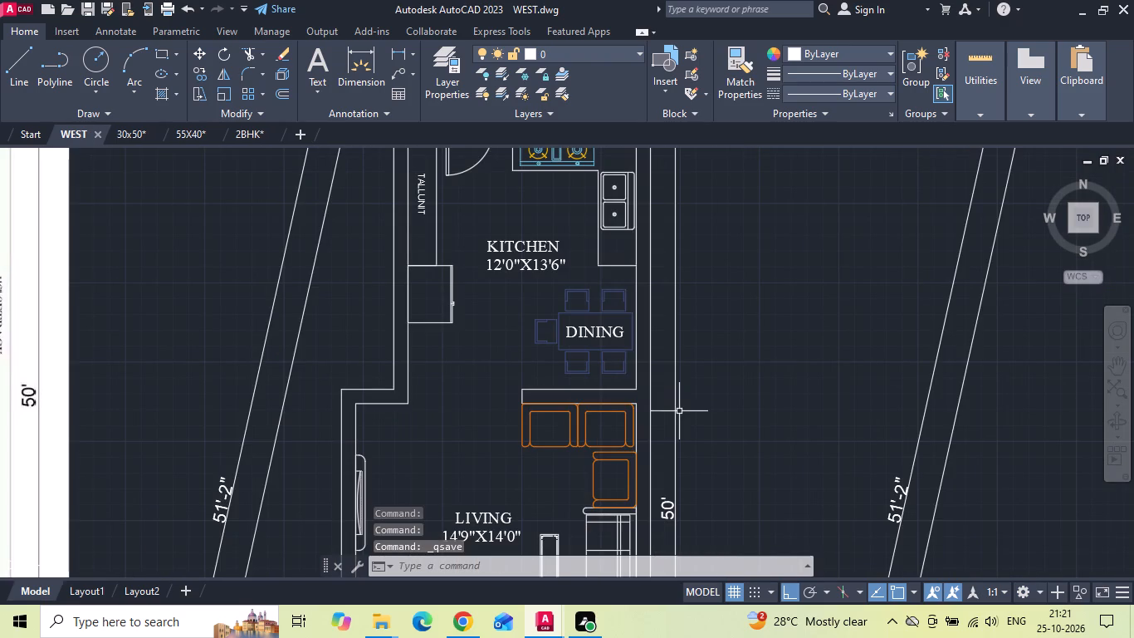
pyautogui.scroll(-2, 679, 411)
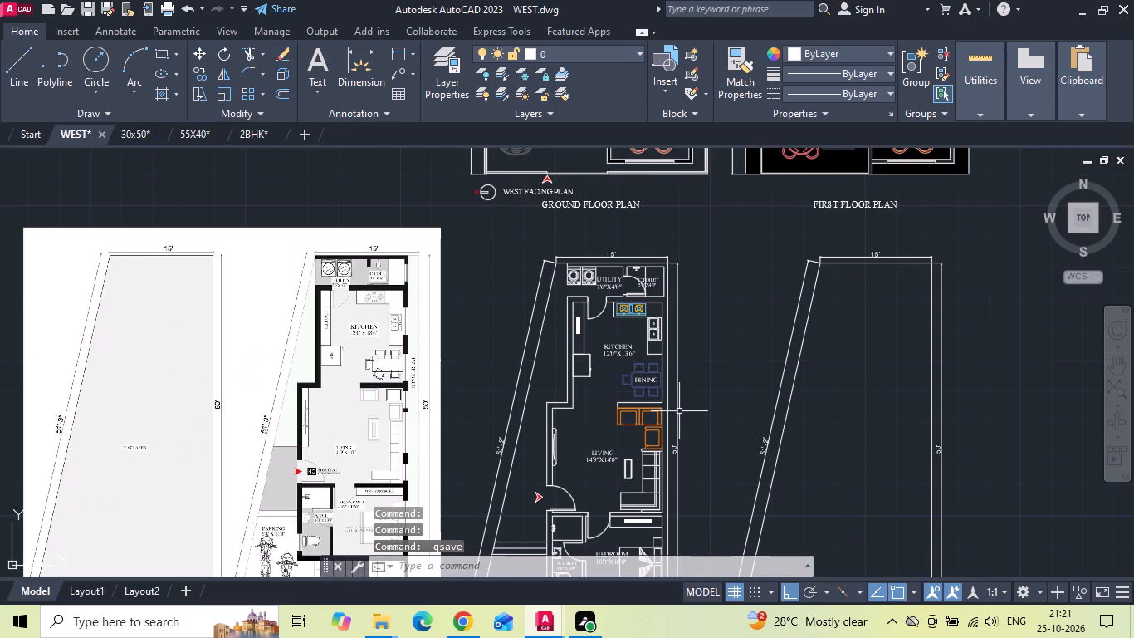
pyautogui.moveTo(676, 405); pyautogui.dragTo(668, 341, button='middle')
pyautogui.hotkey('ctrl', 's')
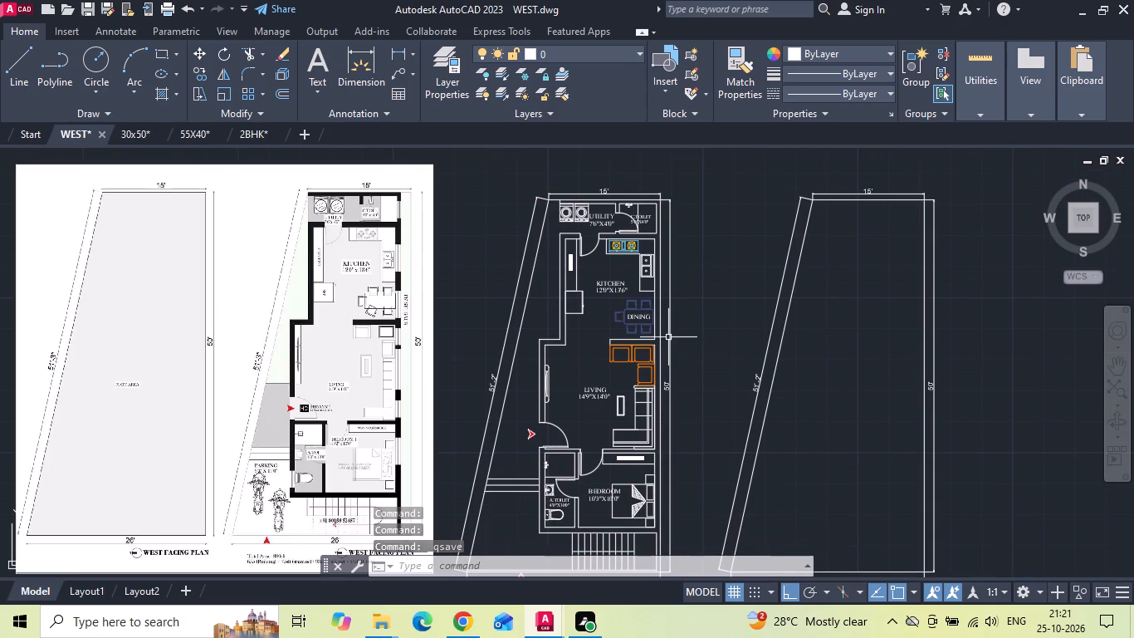
pyautogui.hotkey('ctrl', 's')
pyautogui.hotkey('ctrl', 's')
pyautogui.hotkey('ctrl', 's')
pyautogui.hotkey('ctrl', 's')
pyautogui.hotkey('ctrl', 's')
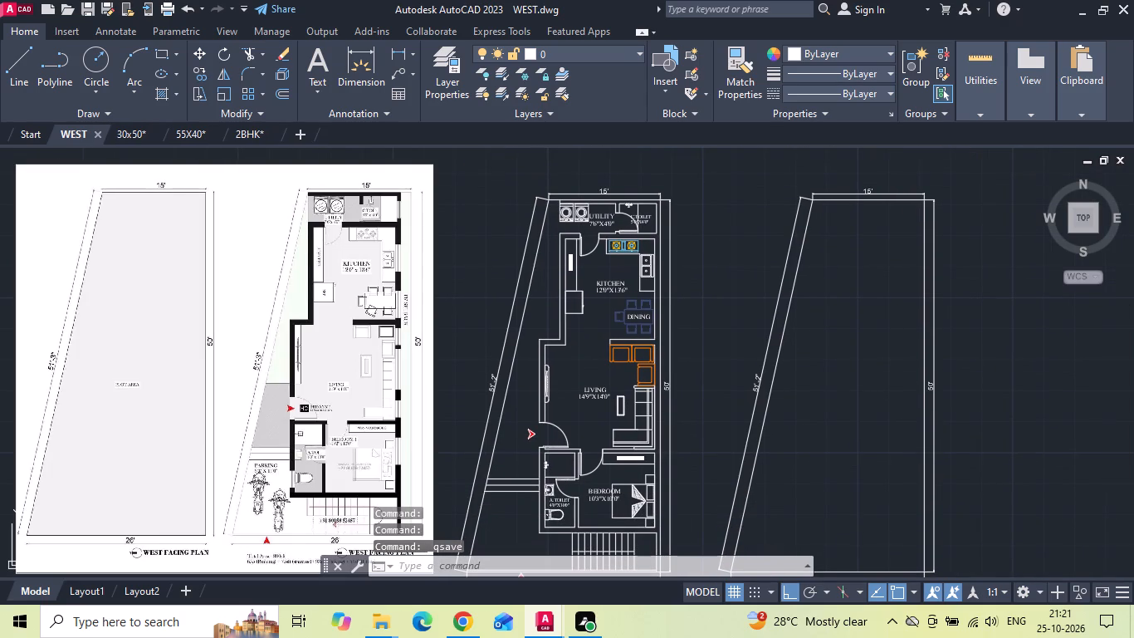
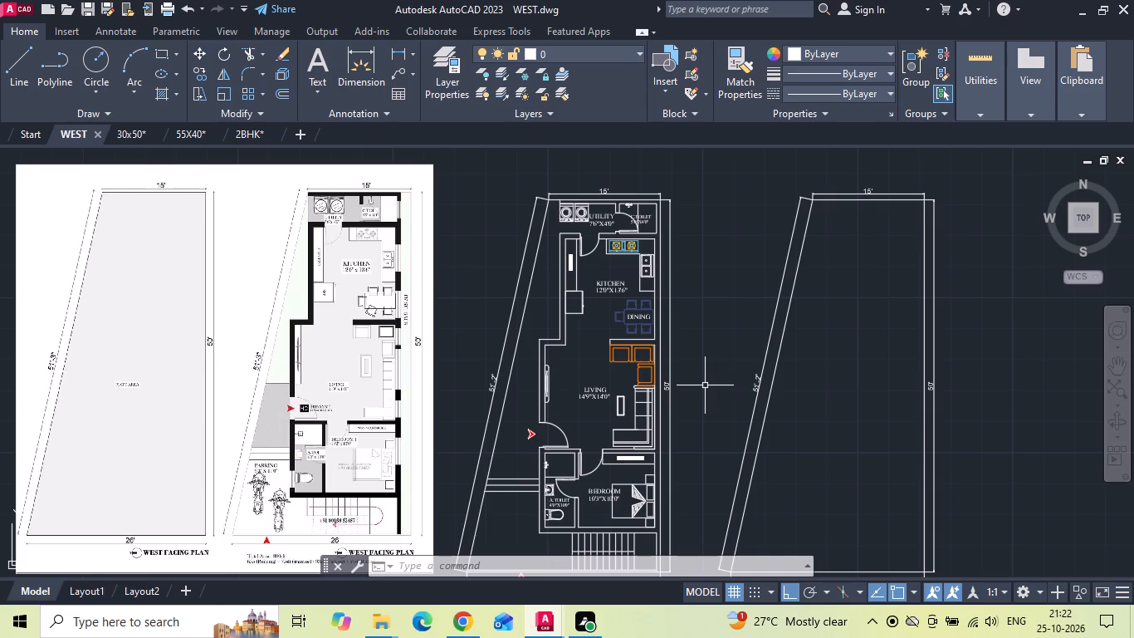
# Save the WEST drawing.
pyautogui.hotkey('ctrl', 's')
pyautogui.hotkey('ctrl', 's')
pyautogui.hotkey('ctrl', 's')
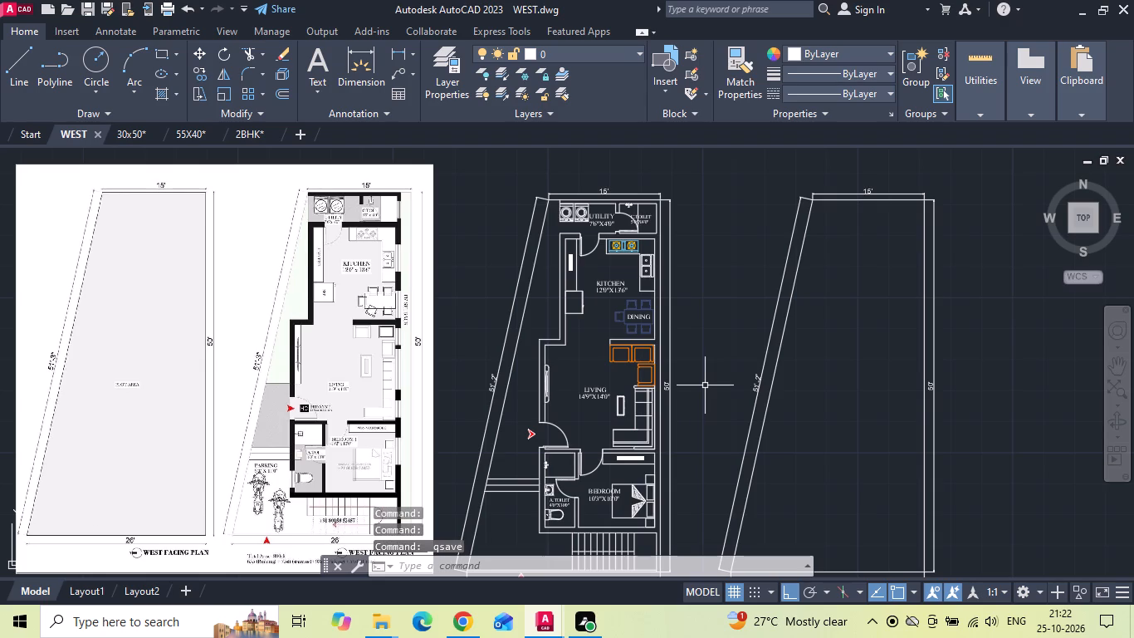
pyautogui.hotkey('ctrl', 's')
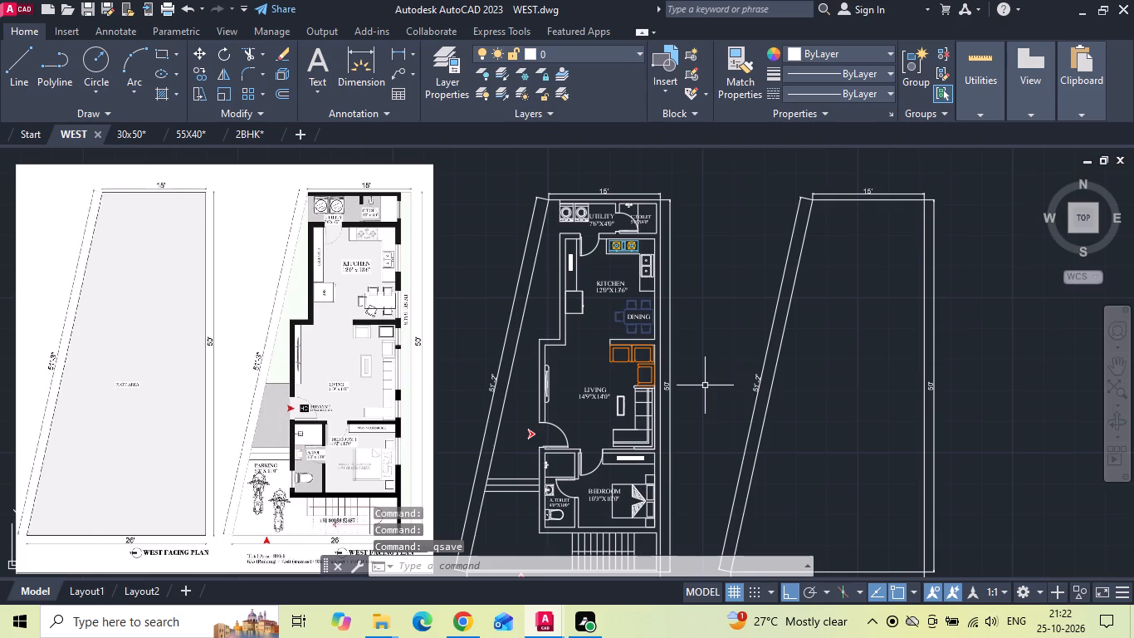
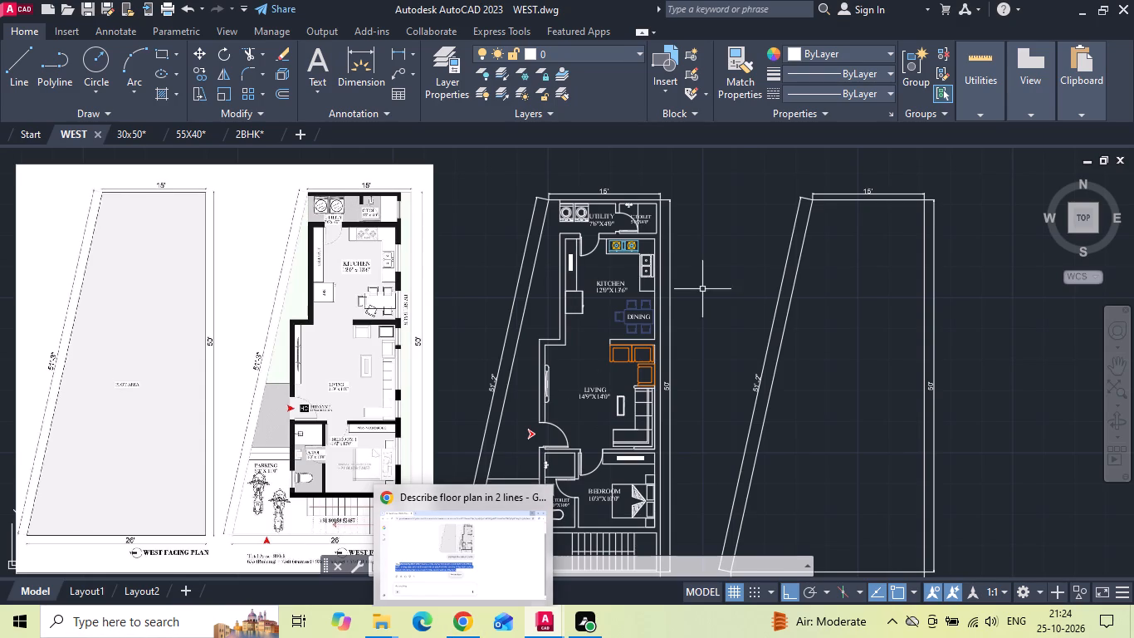
# Save the WEST drawing again.
pyautogui.hotkey('ctrl', 's')
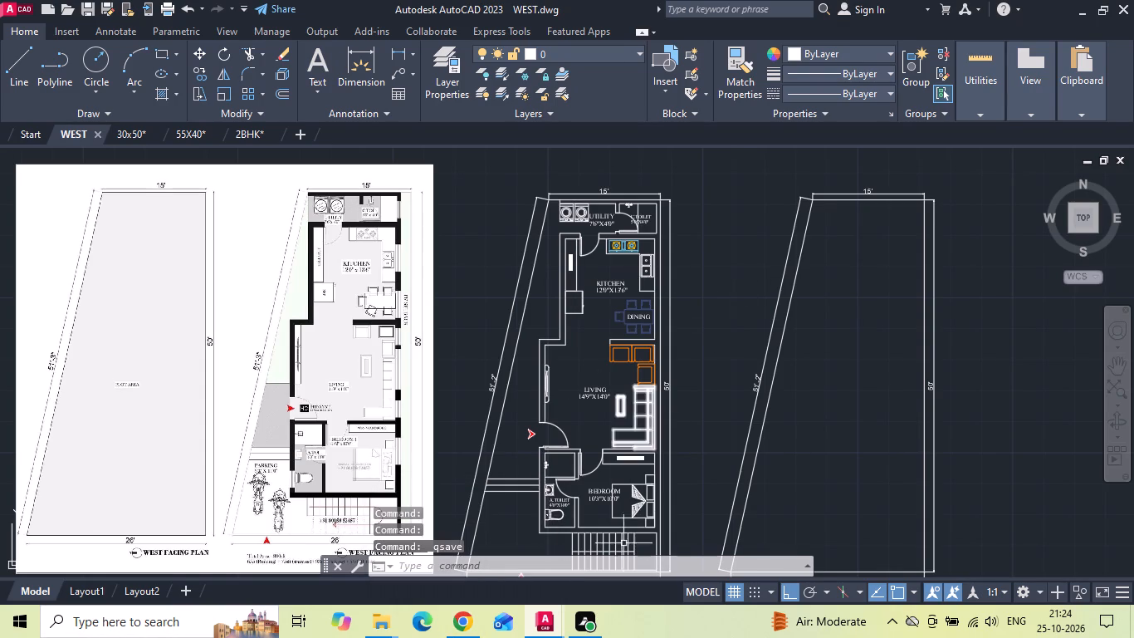
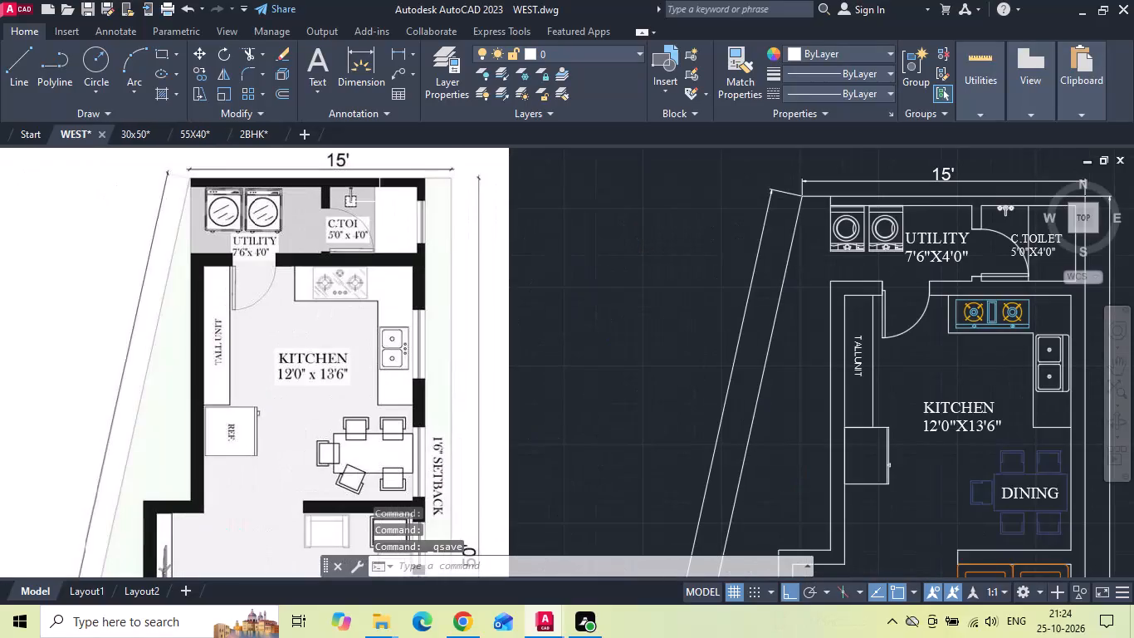
# Copy the window from the ground-floor A.TOILET's outer wall to the C.TOILET's right-hand wall in the 15' by 50' plan.
pyautogui.scroll(-3, 345, 366)
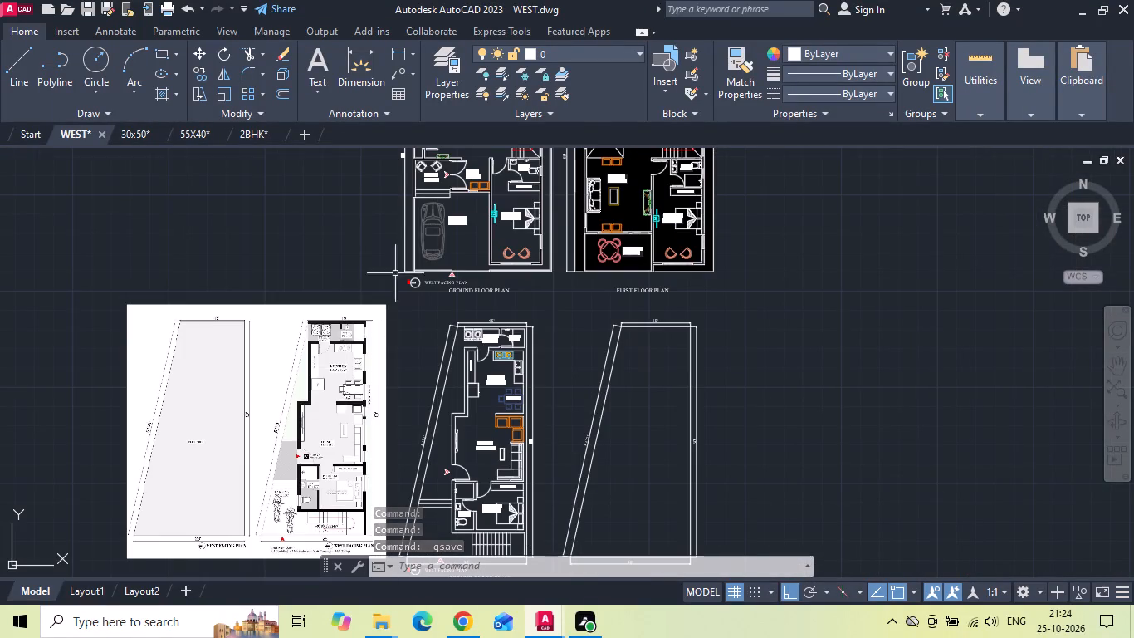
pyautogui.scroll(3, 520, 191)
pyautogui.scroll(-2, 447, 337)
pyautogui.scroll(2, 468, 404)
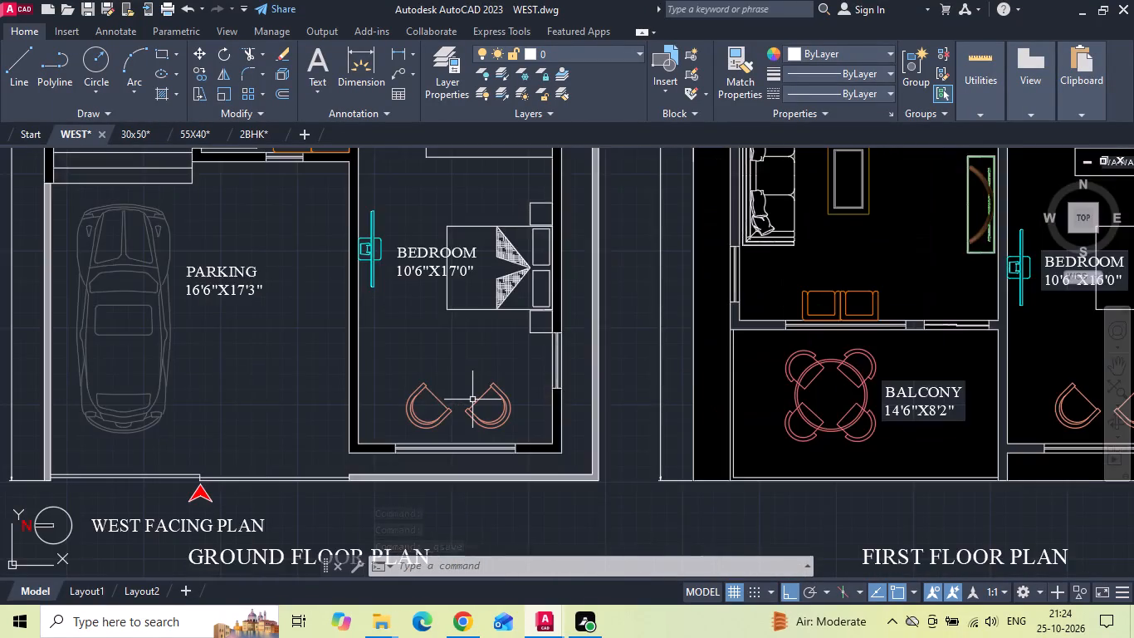
pyautogui.scroll(-3, 473, 402)
pyautogui.scroll(3, 472, 410)
pyautogui.moveTo(497, 358); pyautogui.dragTo(532, 536, button='middle')
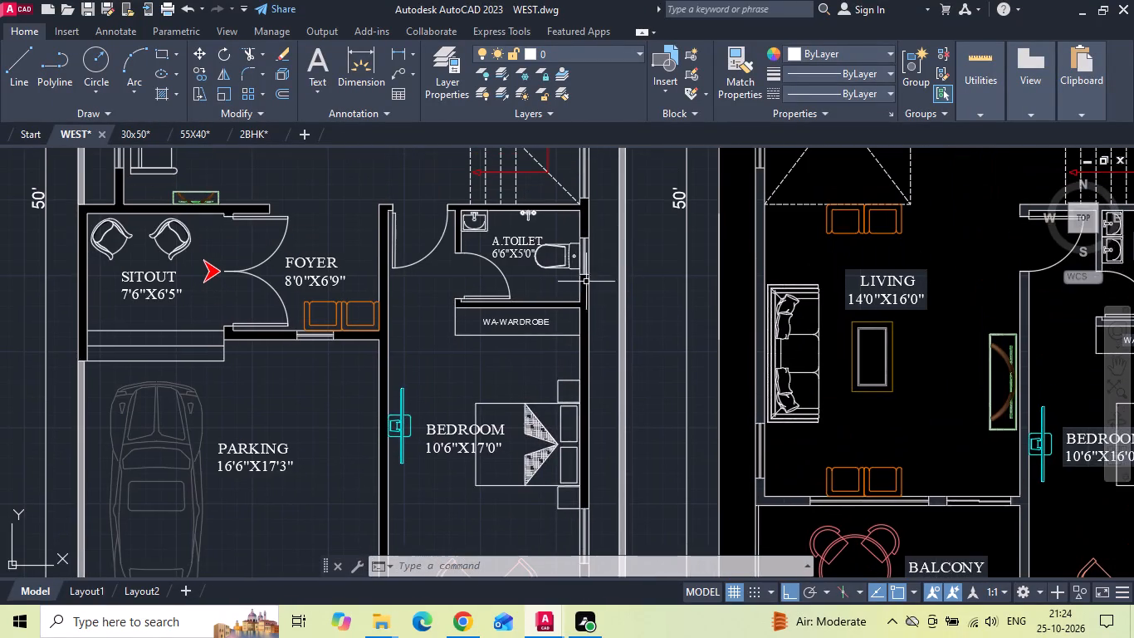
pyautogui.scroll(2, 570, 221)
pyautogui.moveTo(575, 248); pyautogui.dragTo(589, 282)
pyautogui.click(663, 410)
pyautogui.rightClick(651, 322)
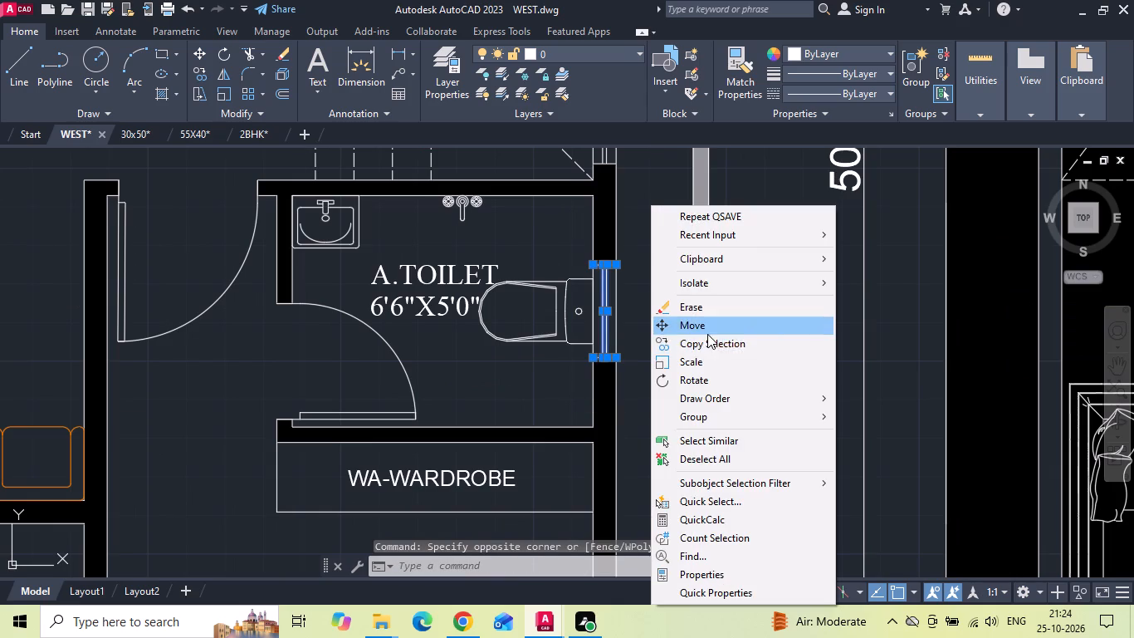
pyautogui.click(703, 346)
pyautogui.click(592, 313)
pyautogui.scroll(-7, 621, 256)
pyautogui.scroll(3, 625, 339)
pyautogui.scroll(3, 574, 291)
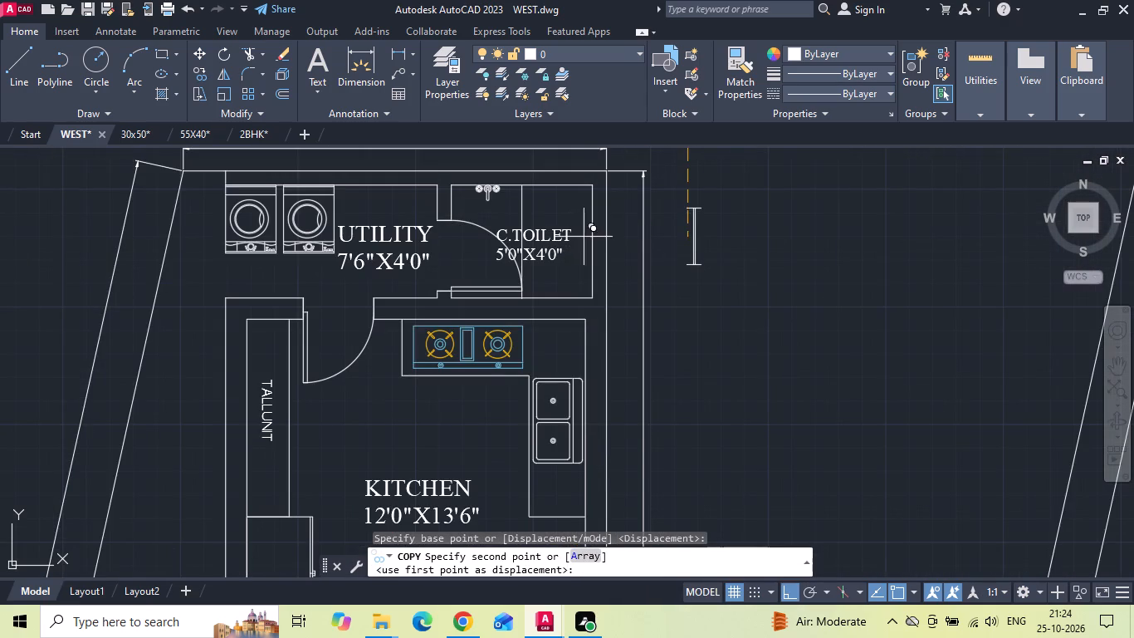
pyautogui.click(593, 242)
# Place another copy of the window at the bottom wall of the 4'0"X10'0" A.TOILET.
pyautogui.scroll(-4, 619, 207)
pyautogui.scroll(3, 598, 354)
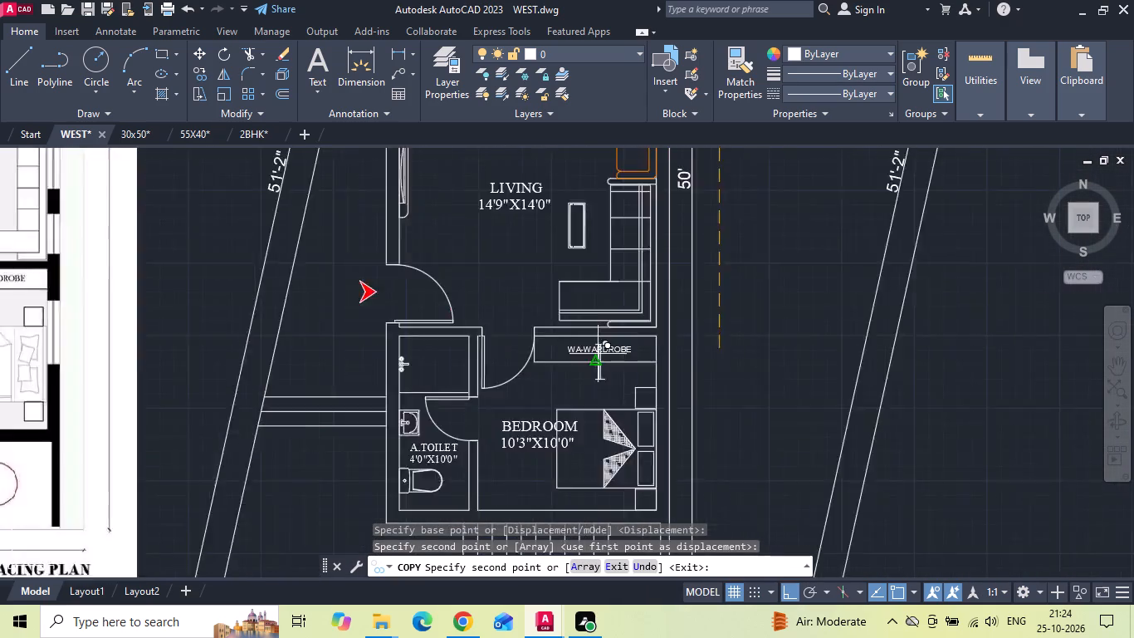
pyautogui.scroll(1, 598, 354)
pyautogui.scroll(-1, 660, 320)
pyautogui.moveTo(536, 420); pyautogui.dragTo(581, 307, button='middle')
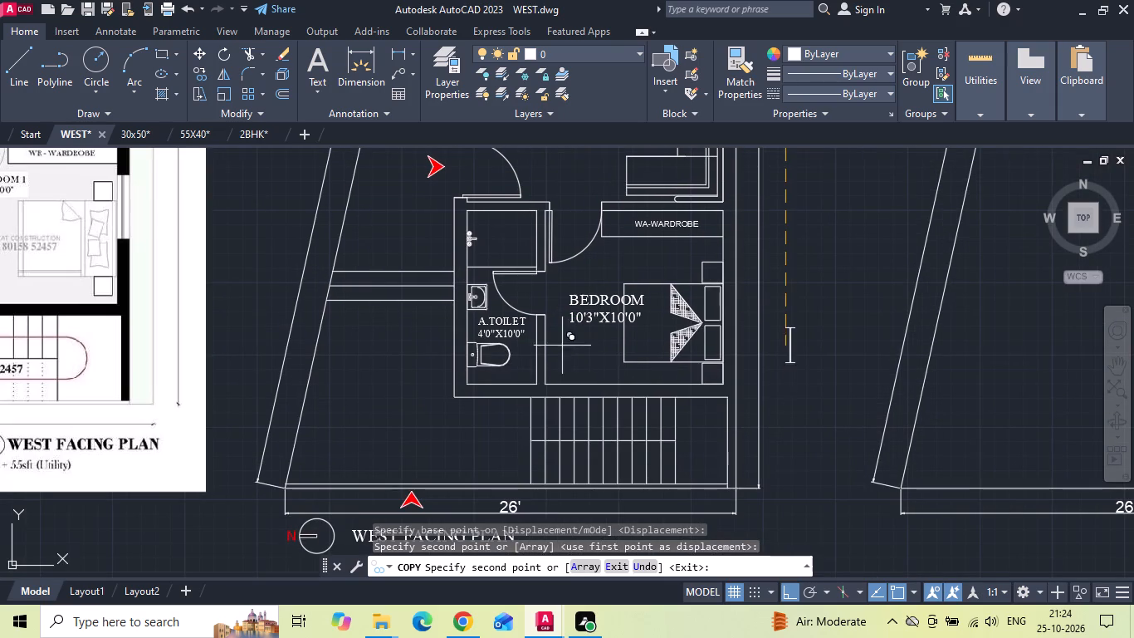
pyautogui.click(504, 385)
pyautogui.scroll(2, 495, 417)
pyautogui.press('Escape')
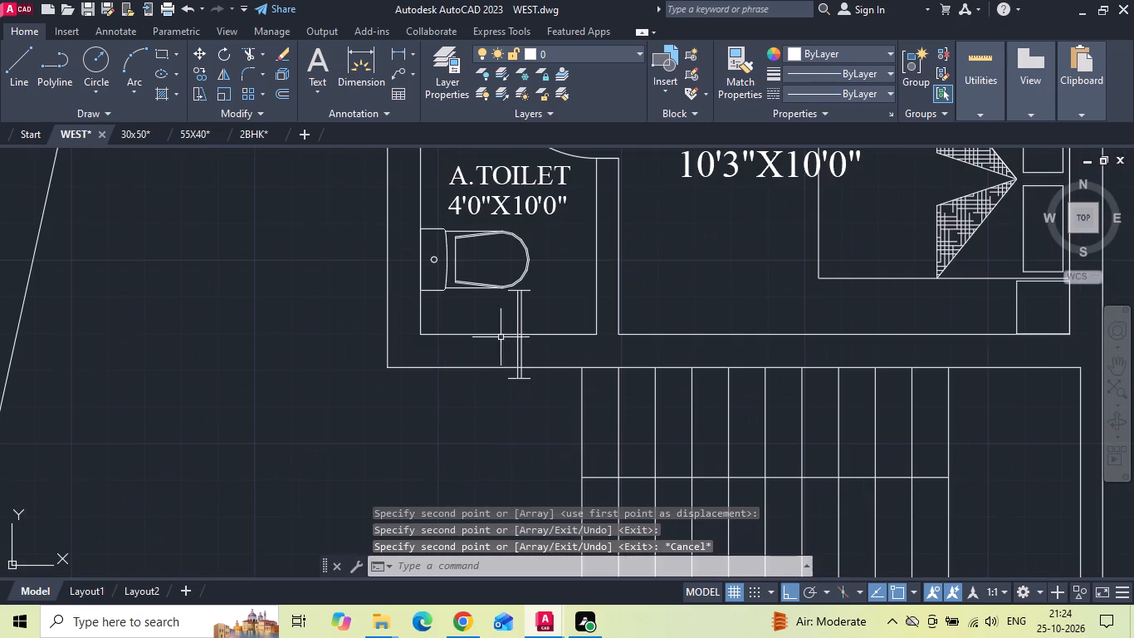
# Rotate the window copy at the A.TOILET by a quarter turn so it runs parallel to the bottom wall.
pyautogui.moveTo(536, 285); pyautogui.dragTo(528, 312)
pyautogui.click(525, 317)
pyautogui.click(531, 317)
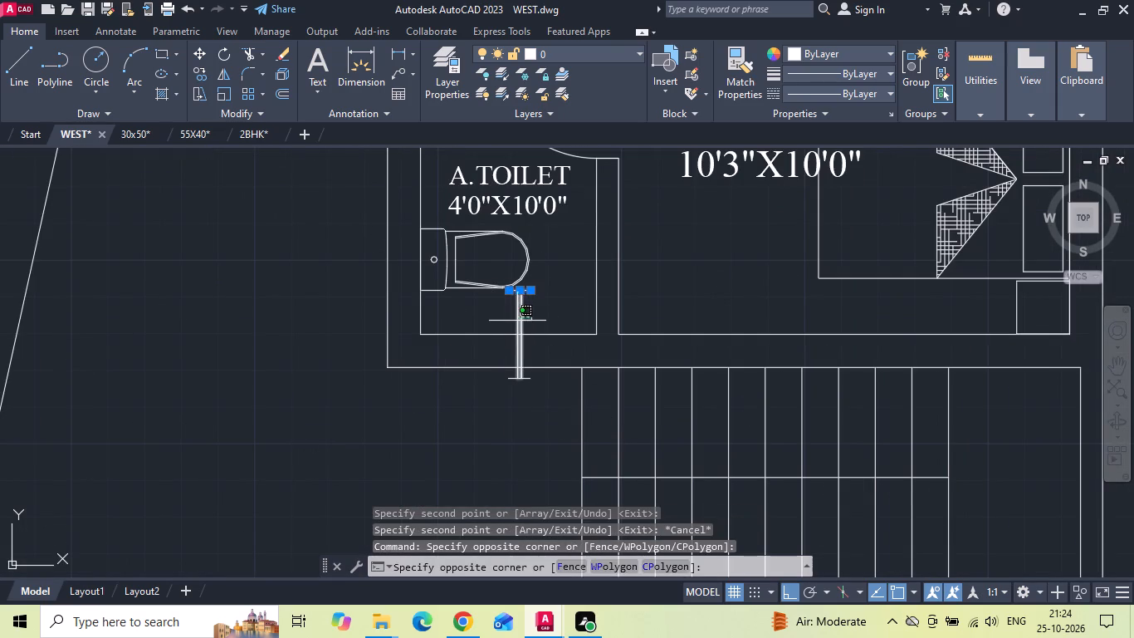
pyautogui.click(516, 321)
pyautogui.moveTo(534, 375); pyautogui.dragTo(519, 388)
pyautogui.click(511, 392)
pyautogui.rightClick(511, 392)
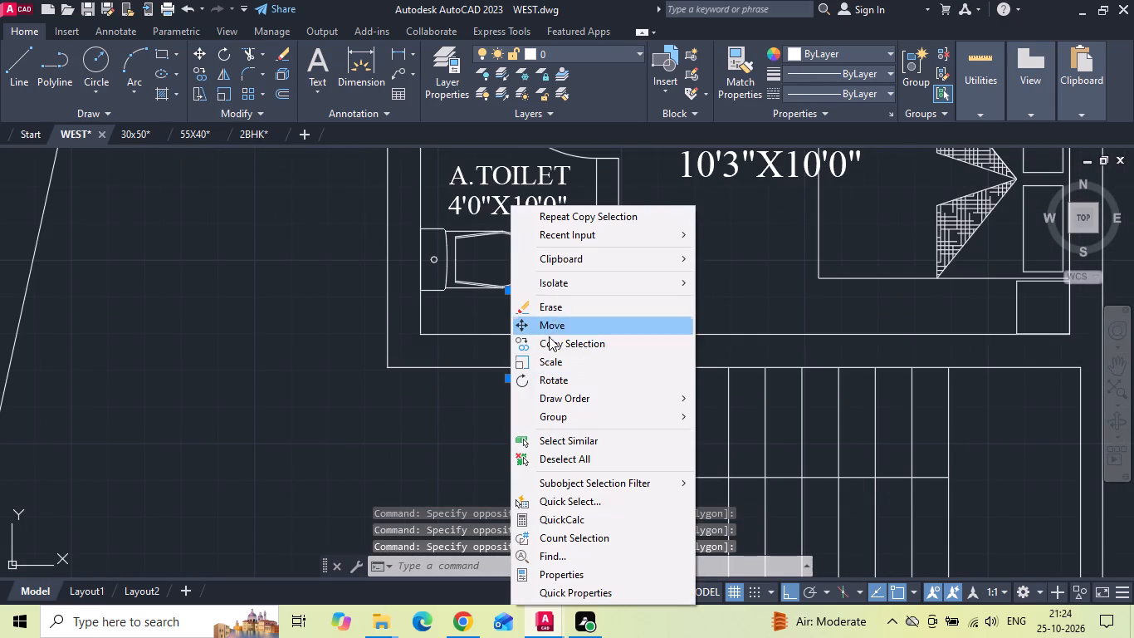
pyautogui.click(543, 383)
pyautogui.click(521, 412)
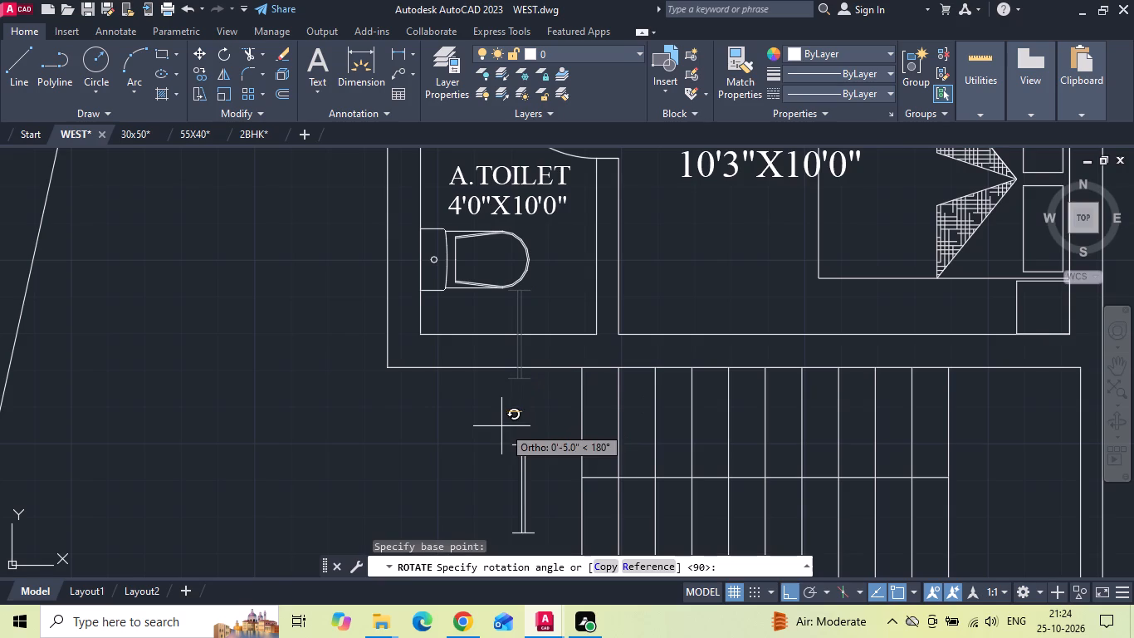
pyautogui.click(525, 463)
# Move the rotated window by its upper-left end to the A.TOILET's lower-left inner wall corner.
pyautogui.click(539, 391)
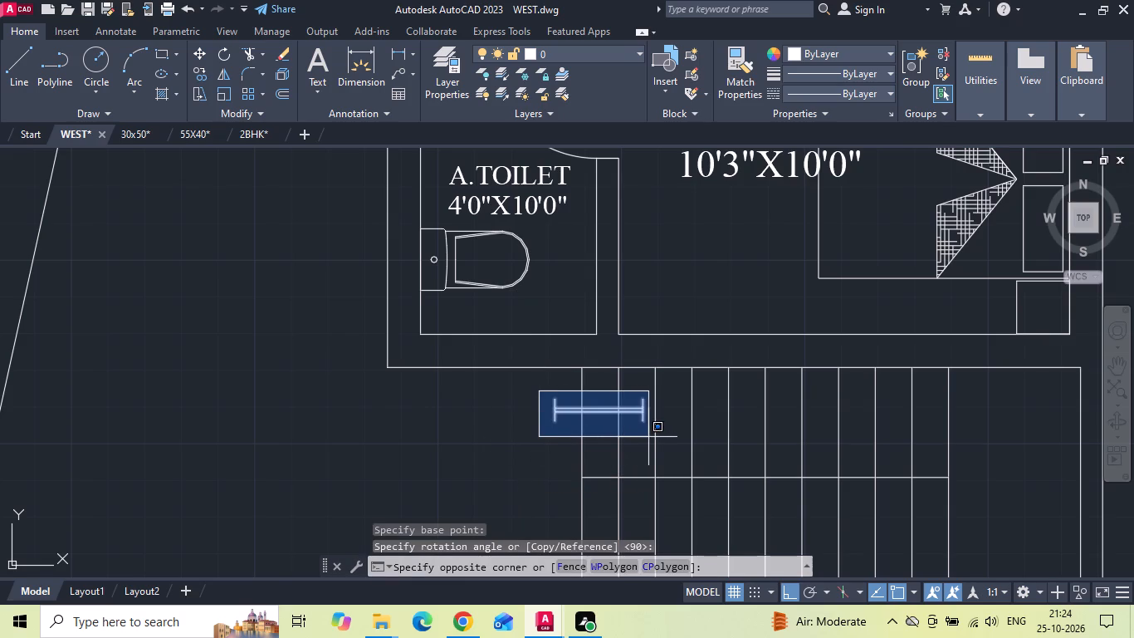
pyautogui.click(649, 438)
pyautogui.rightClick(650, 438)
pyautogui.click(690, 155)
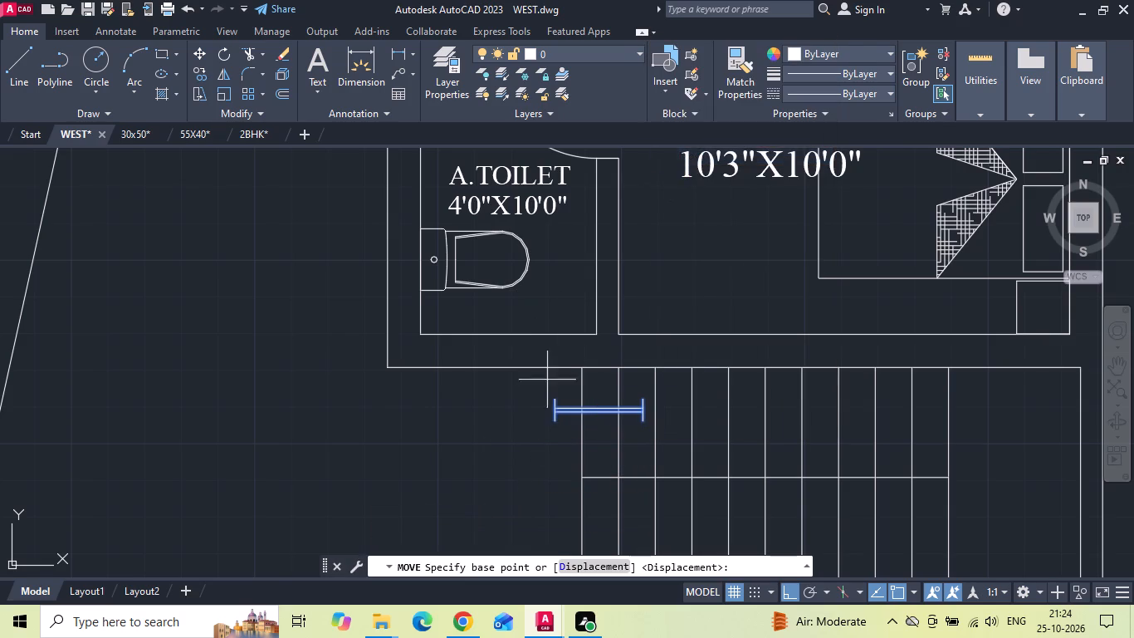
pyautogui.click(555, 399)
pyautogui.click(421, 331)
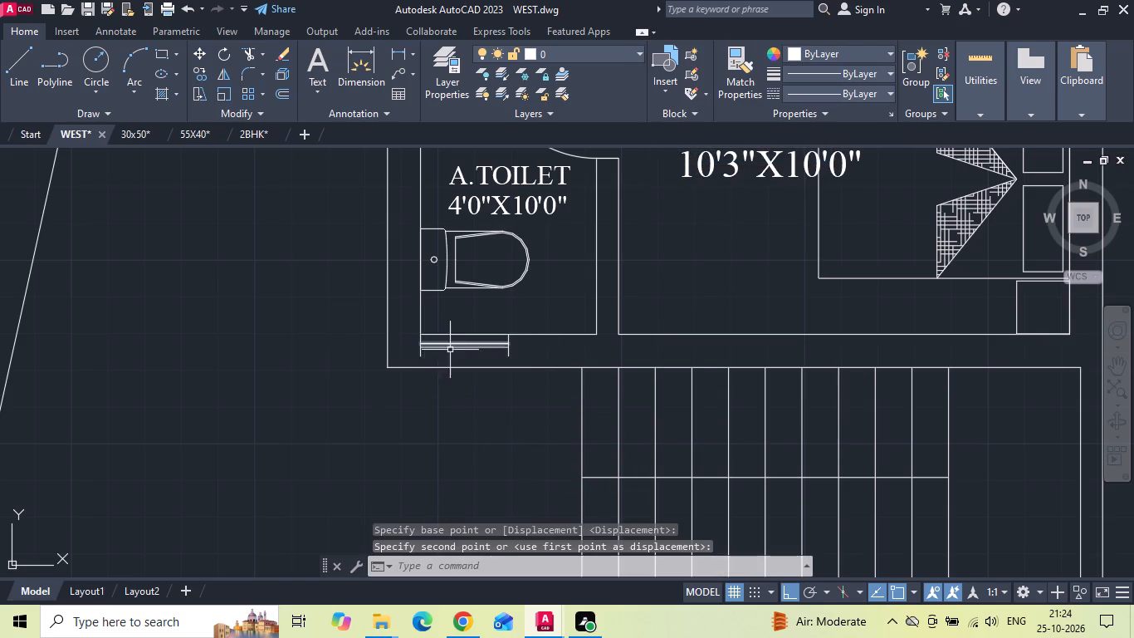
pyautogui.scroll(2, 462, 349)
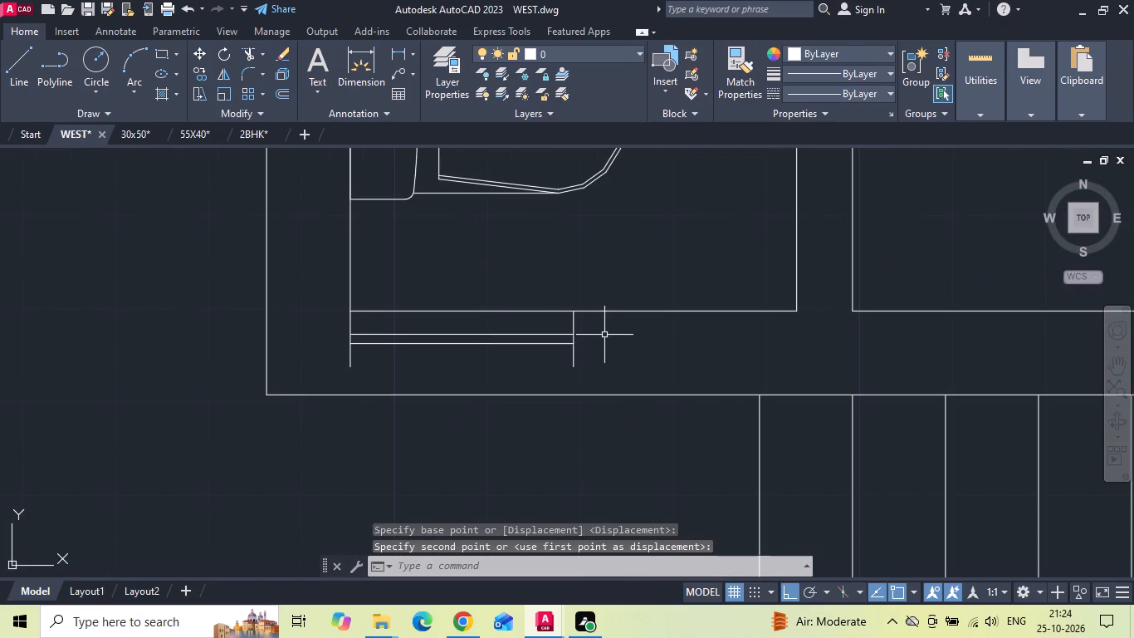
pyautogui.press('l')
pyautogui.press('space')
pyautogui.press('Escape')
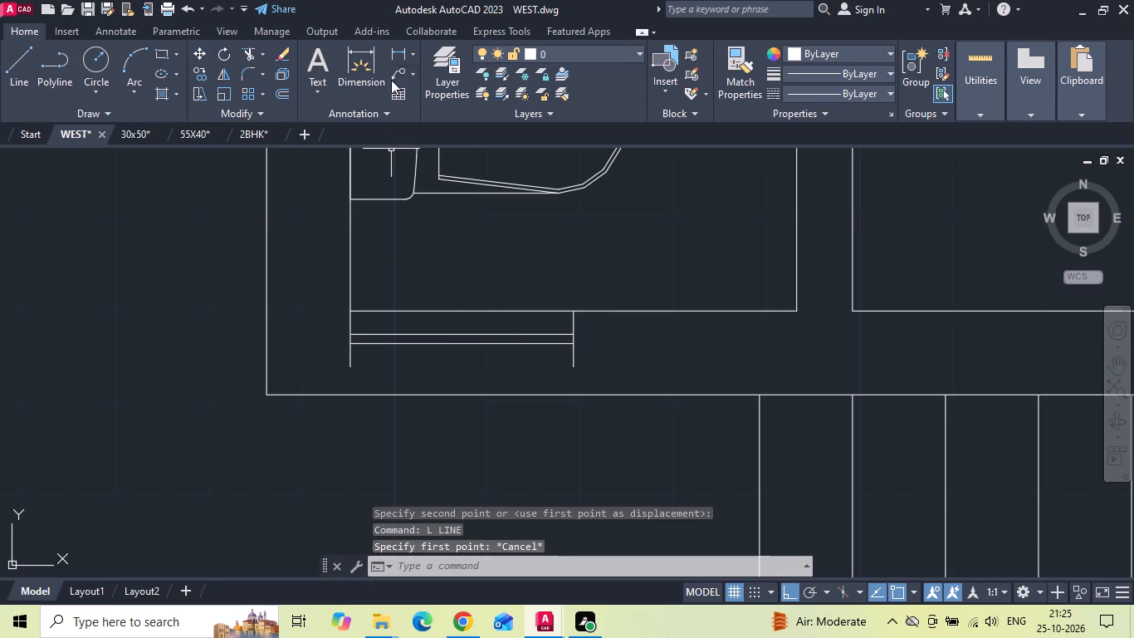
# Measure the gap between the A.TOILET window's upper glazing line and the inner wall face.
pyautogui.click(393, 47)
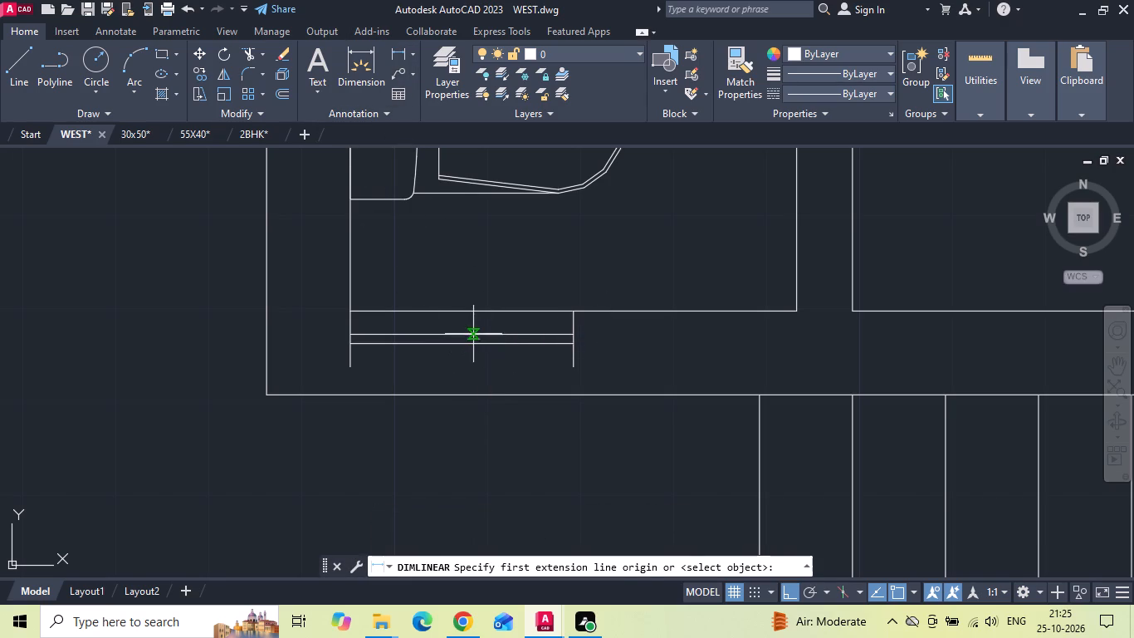
pyautogui.click(473, 332)
pyautogui.click(472, 309)
pyautogui.press('Escape')
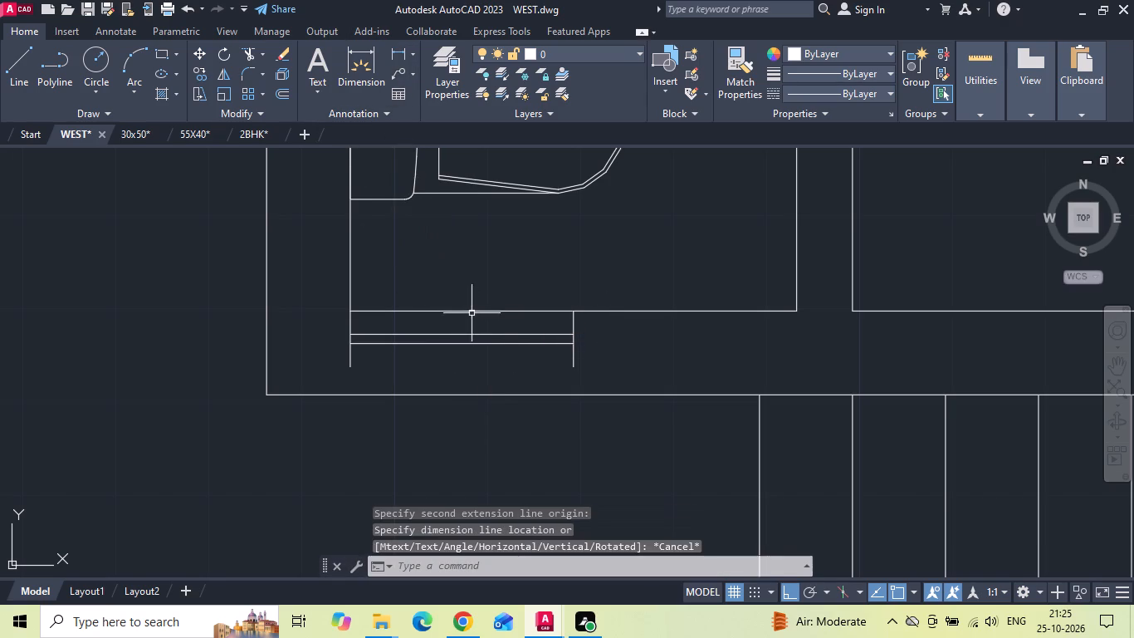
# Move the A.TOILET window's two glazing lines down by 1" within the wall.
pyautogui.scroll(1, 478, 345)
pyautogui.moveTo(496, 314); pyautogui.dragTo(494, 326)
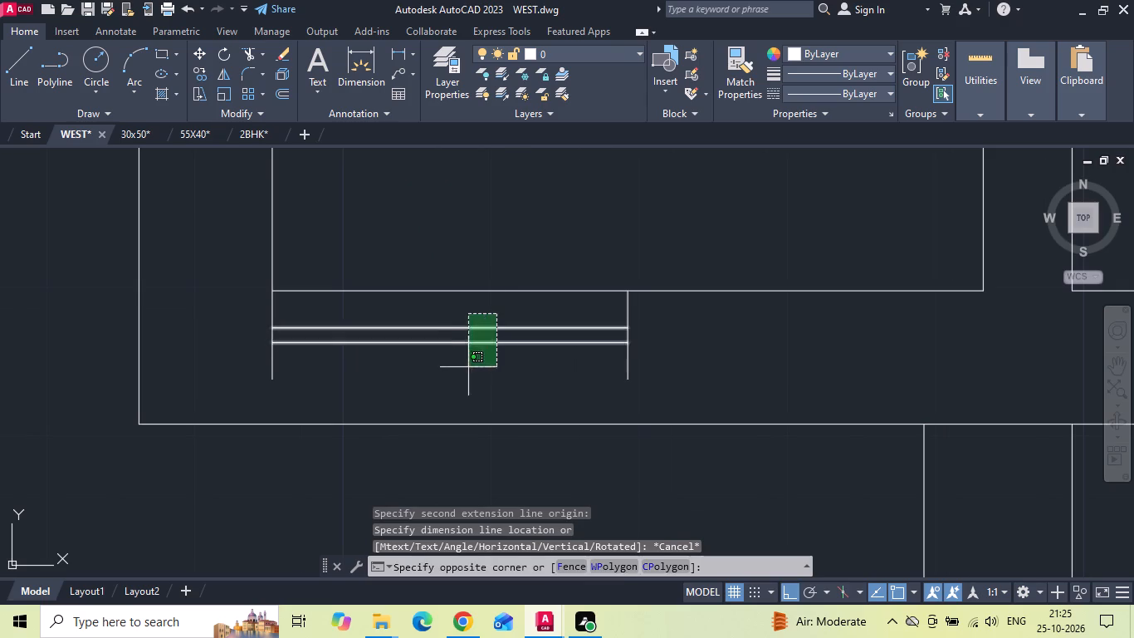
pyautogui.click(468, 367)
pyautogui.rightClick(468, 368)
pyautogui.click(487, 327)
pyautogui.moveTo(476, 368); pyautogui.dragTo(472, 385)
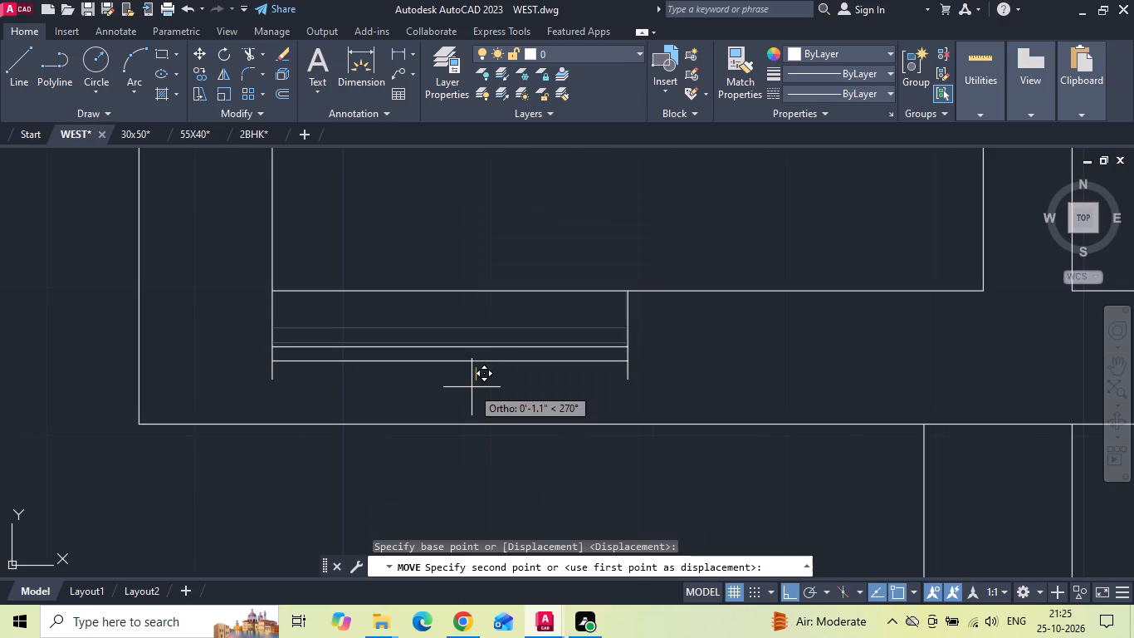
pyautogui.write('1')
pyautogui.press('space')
# Extend the A.TOILET window's two end lines to the outer wall face and trim the glazing lines back to the left end line.
pyautogui.write('EX')
pyautogui.press('space')
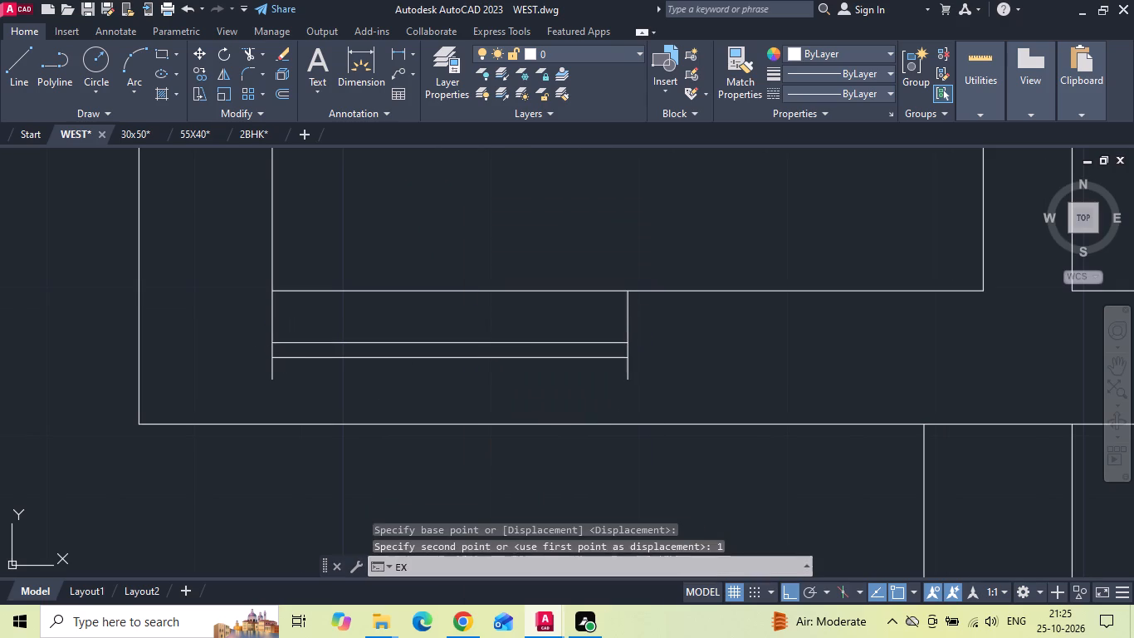
pyautogui.moveTo(218, 316); pyautogui.dragTo(652, 303)
pyautogui.moveTo(639, 326); pyautogui.dragTo(241, 365)
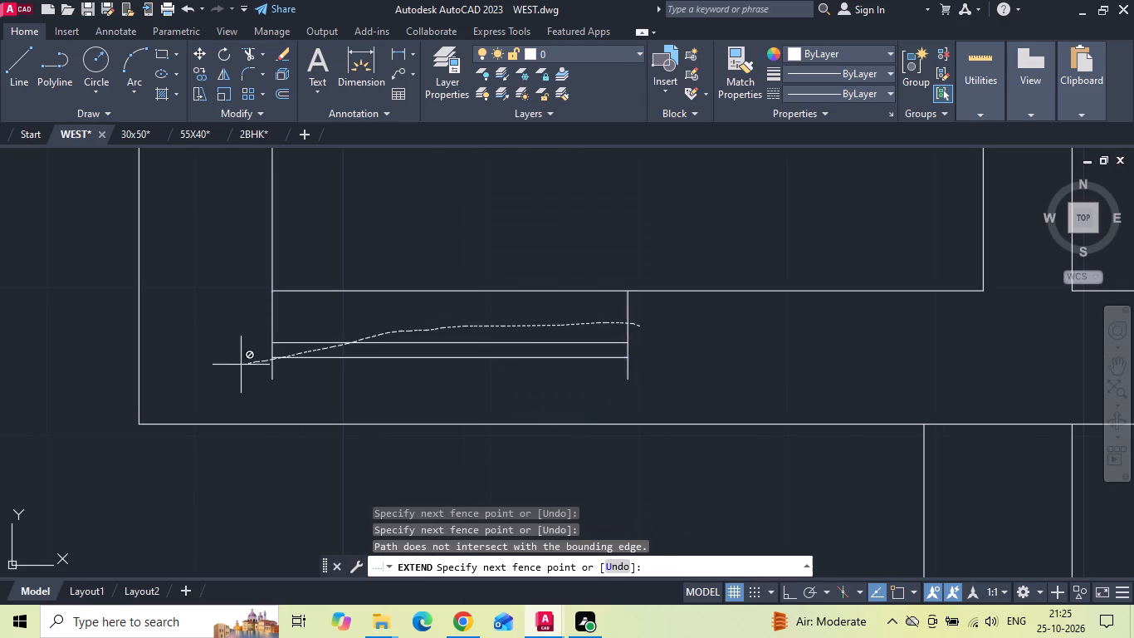
pyautogui.moveTo(241, 365); pyautogui.dragTo(179, 373)
pyautogui.moveTo(519, 299); pyautogui.dragTo(718, 356)
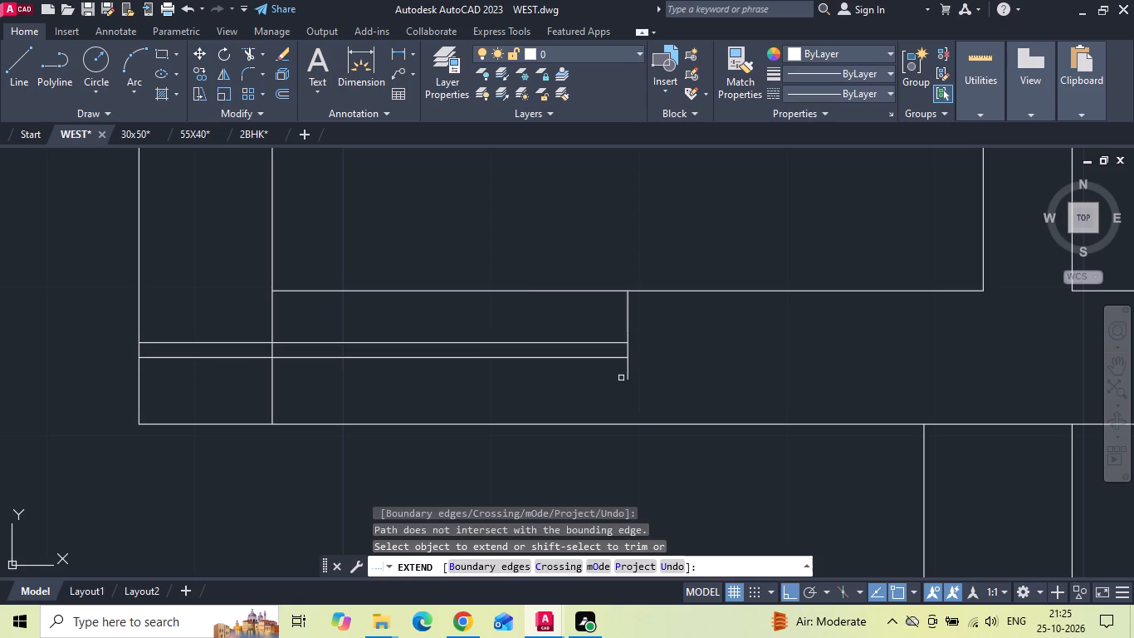
pyautogui.click(628, 369)
pyautogui.press('Escape')
pyautogui.press('t')
pyautogui.press('r')
pyautogui.press('space')
pyautogui.moveTo(224, 378); pyautogui.dragTo(225, 366)
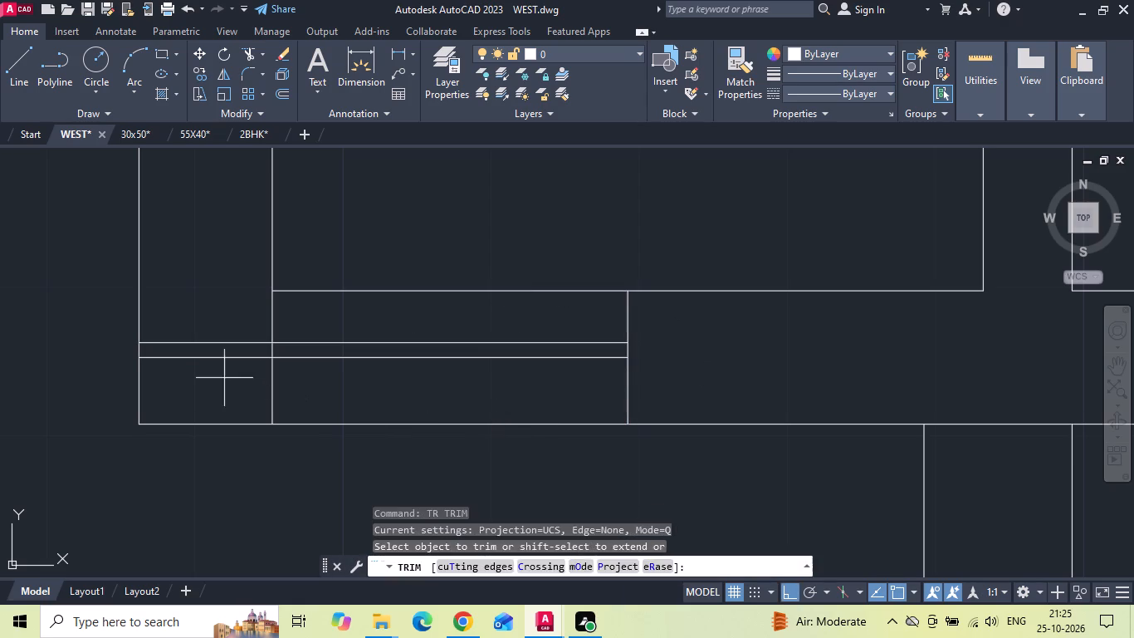
pyautogui.moveTo(225, 366); pyautogui.dragTo(231, 317)
pyautogui.press('Escape')
# Measure the distances from the A.TOILET window's glazing lines to the inner and outer wall faces.
pyautogui.click(400, 55)
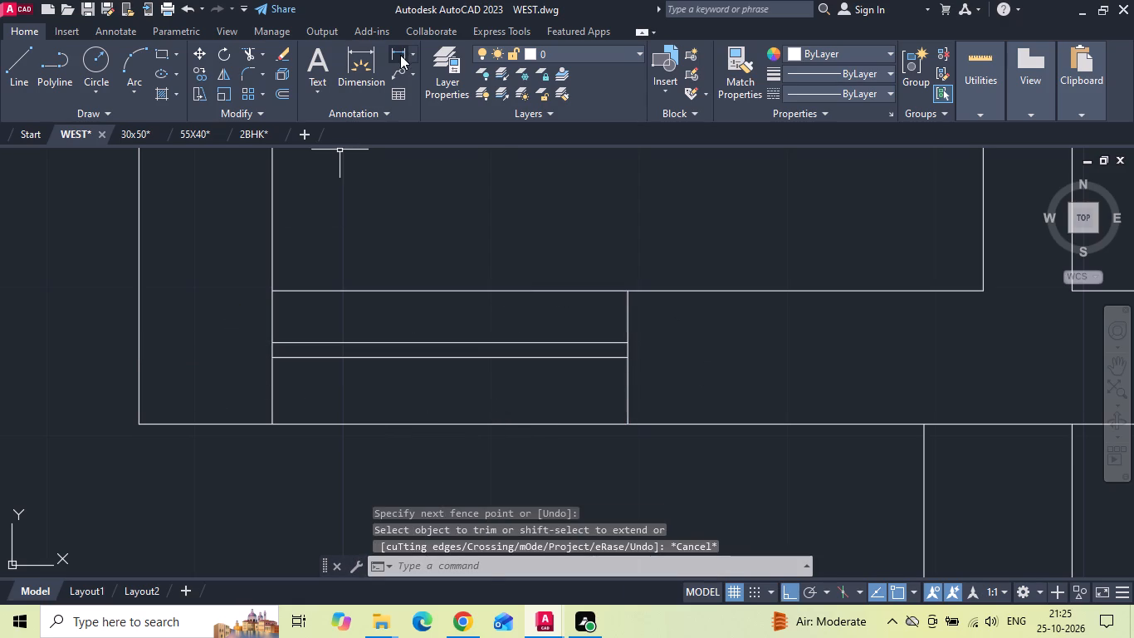
pyautogui.click(455, 342)
pyautogui.click(455, 293)
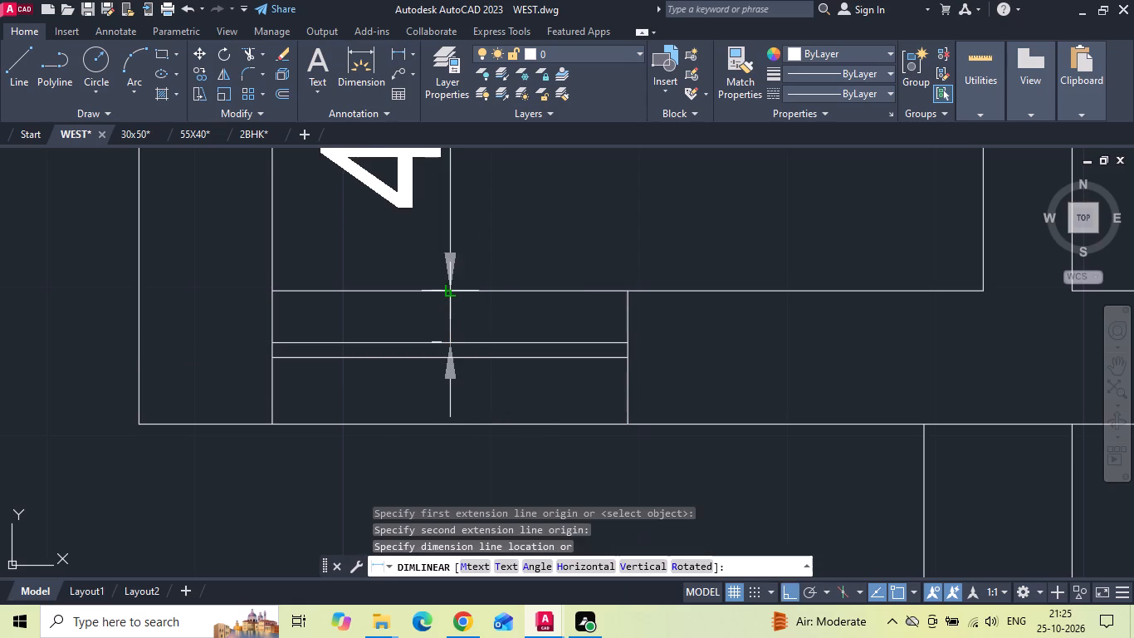
pyautogui.scroll(-2, 461, 314)
pyautogui.press('Escape')
pyautogui.scroll(1, 462, 316)
pyautogui.press('space')
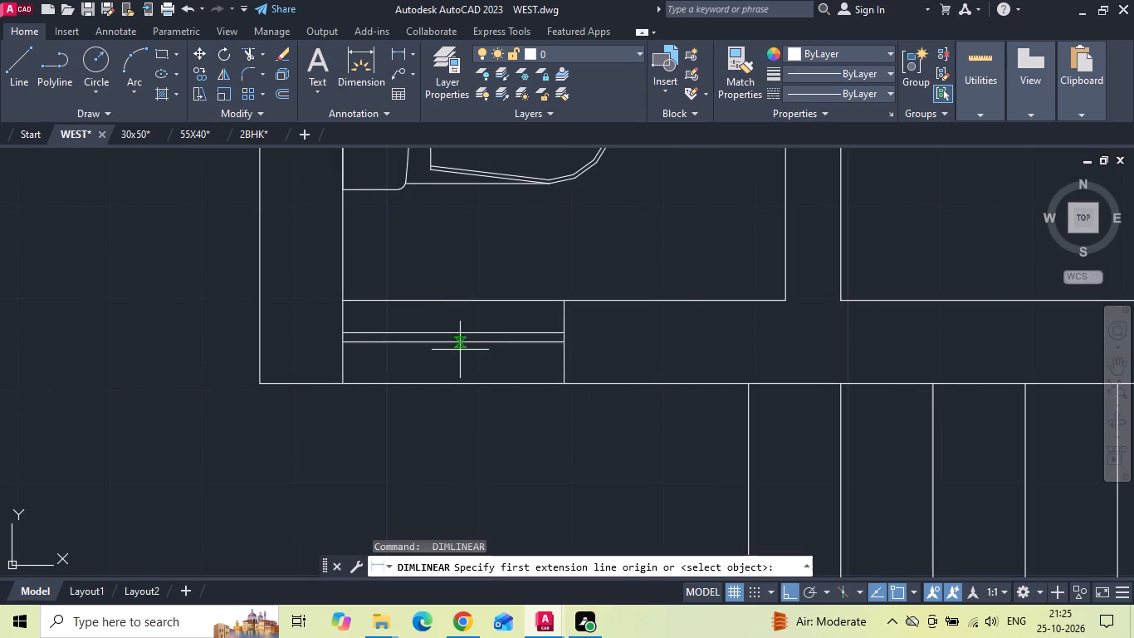
pyautogui.click(460, 347)
pyautogui.click(452, 388)
pyautogui.scroll(-2, 452, 388)
pyautogui.press('Escape')
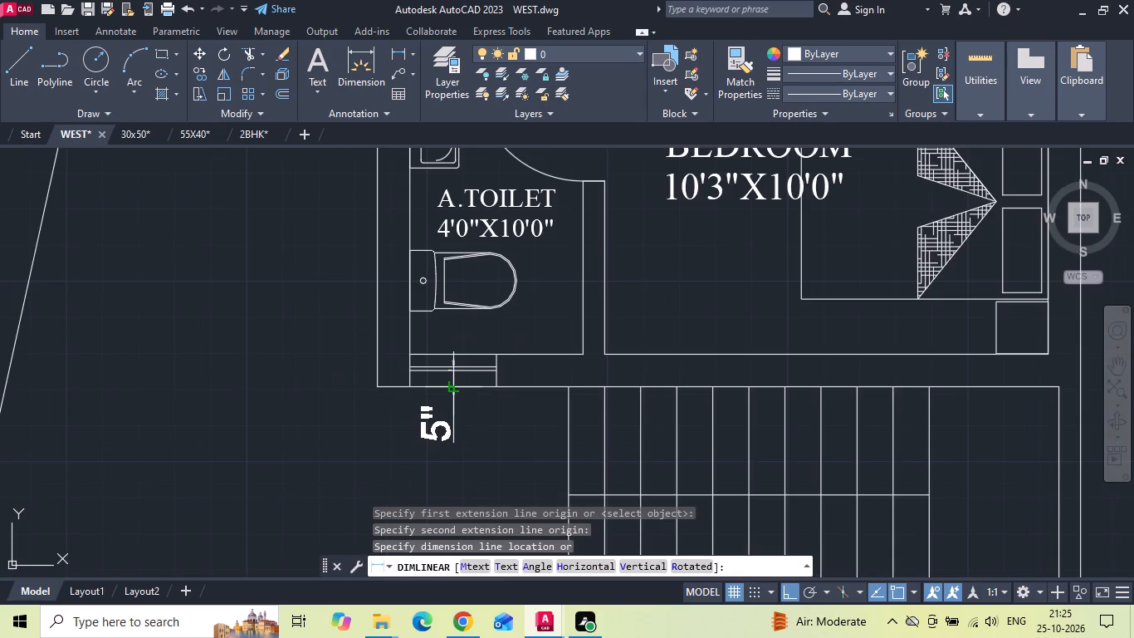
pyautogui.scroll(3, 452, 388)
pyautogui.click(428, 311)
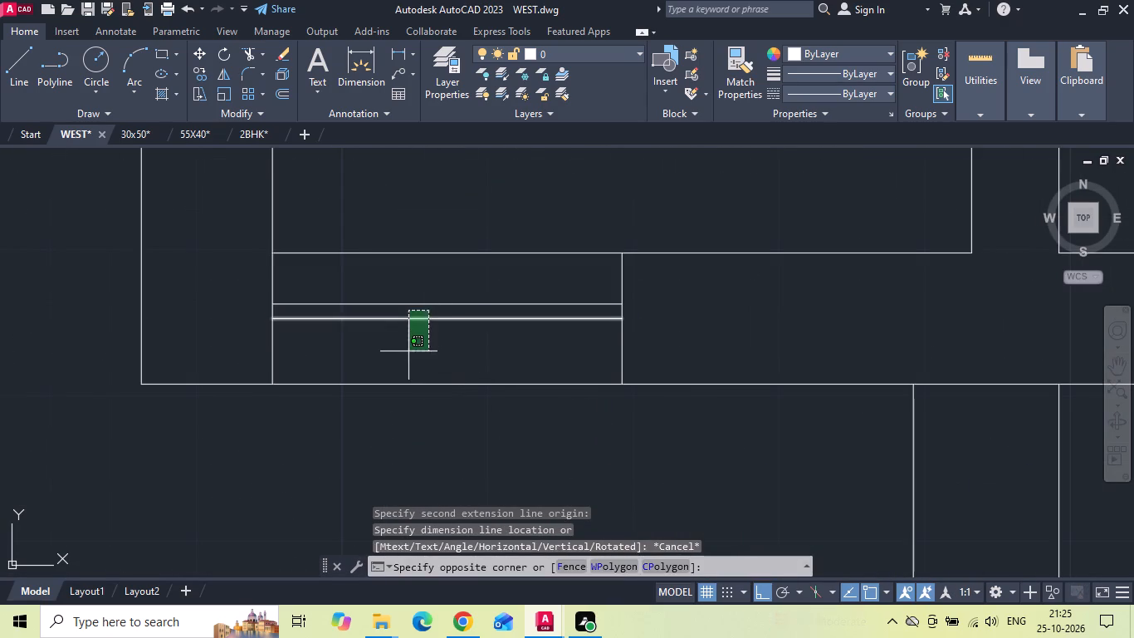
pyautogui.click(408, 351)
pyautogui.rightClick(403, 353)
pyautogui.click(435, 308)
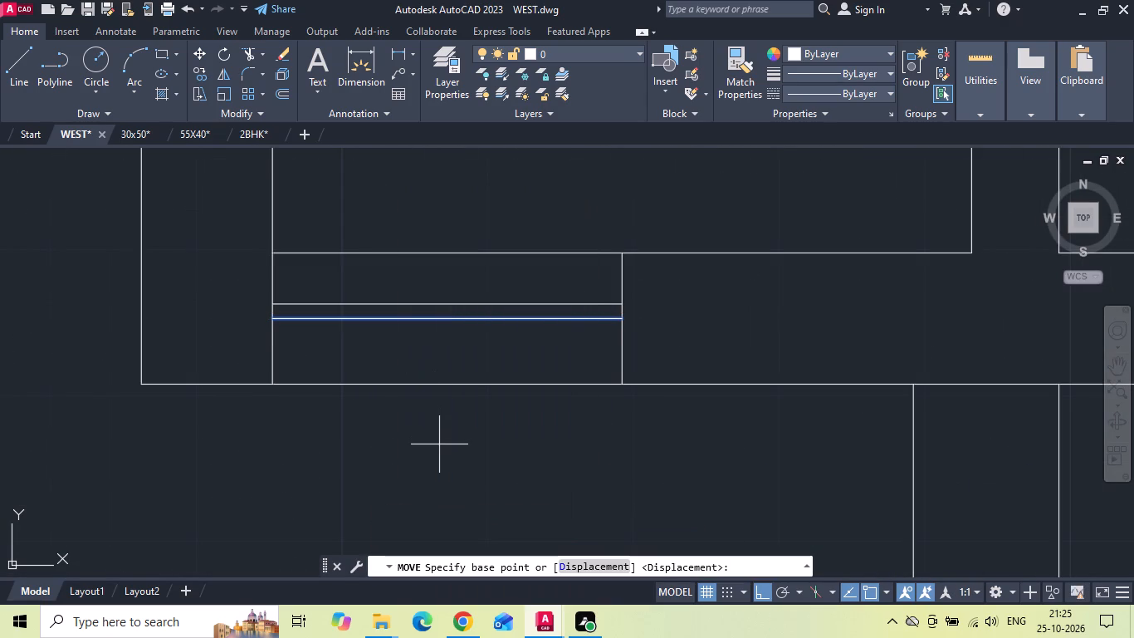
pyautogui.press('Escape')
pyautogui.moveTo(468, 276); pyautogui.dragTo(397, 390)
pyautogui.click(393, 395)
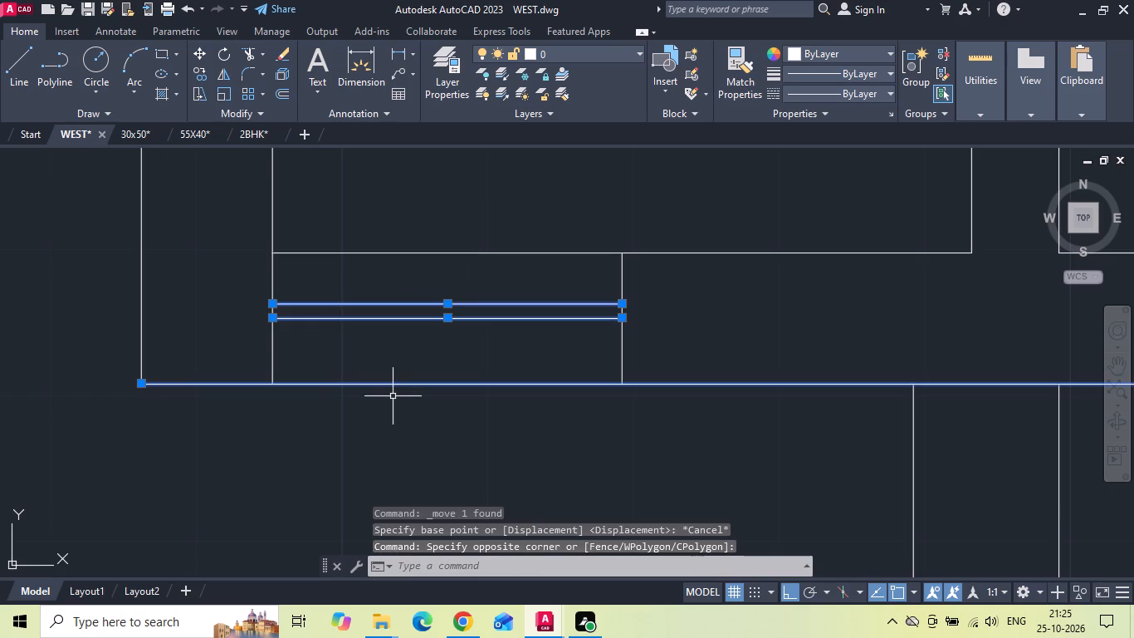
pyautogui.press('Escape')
# Delete the two glazing lines of the A.TOILET window, keeping its end lines.
pyautogui.moveTo(478, 295); pyautogui.dragTo(453, 345)
pyautogui.click(452, 347)
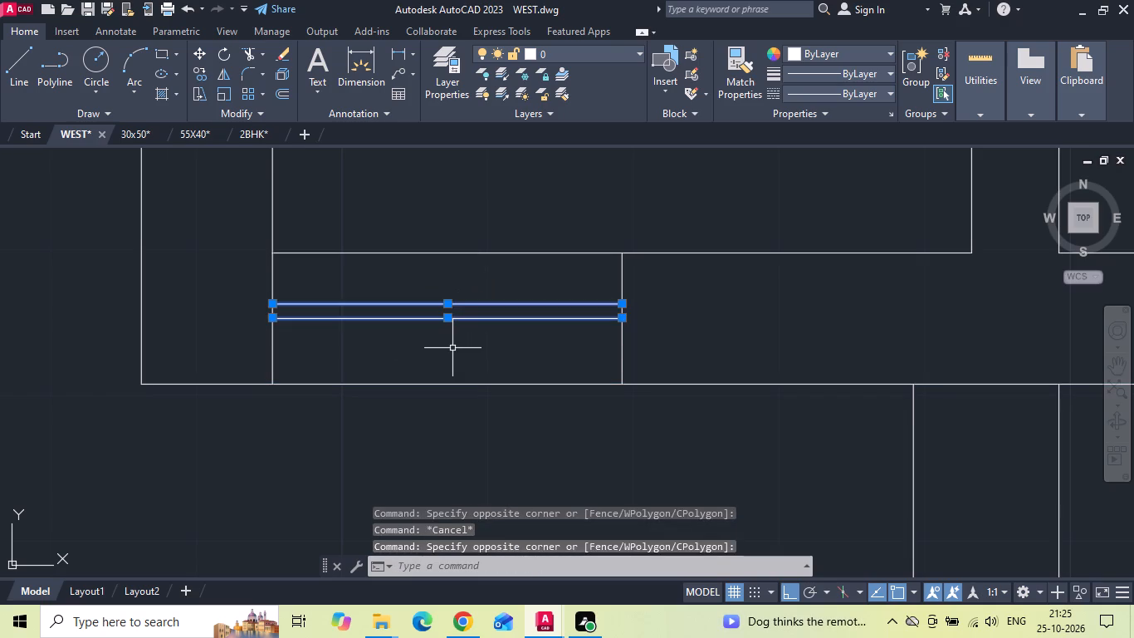
pyautogui.press('Delete')
# Move both end lines of the A.TOILET window 12" to the right along the bottom wall.
pyautogui.moveTo(248, 223); pyautogui.dragTo(302, 357)
pyautogui.click(639, 498)
pyautogui.rightClick(634, 492)
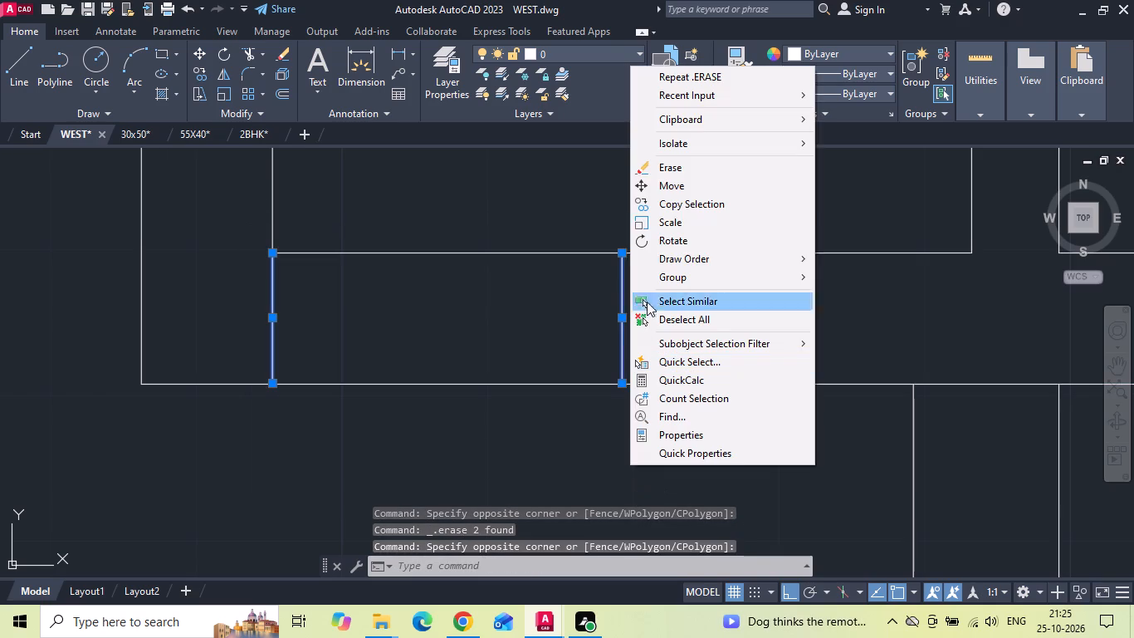
pyautogui.click(680, 187)
pyautogui.moveTo(560, 425); pyautogui.dragTo(580, 425)
pyautogui.write('12')
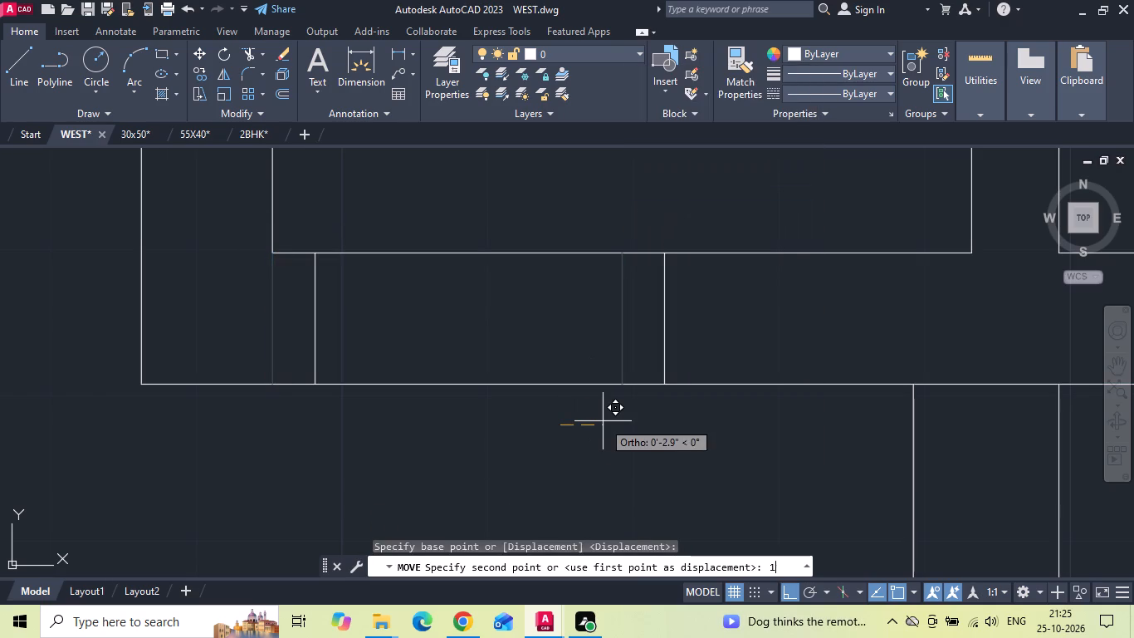
pyautogui.press('space')
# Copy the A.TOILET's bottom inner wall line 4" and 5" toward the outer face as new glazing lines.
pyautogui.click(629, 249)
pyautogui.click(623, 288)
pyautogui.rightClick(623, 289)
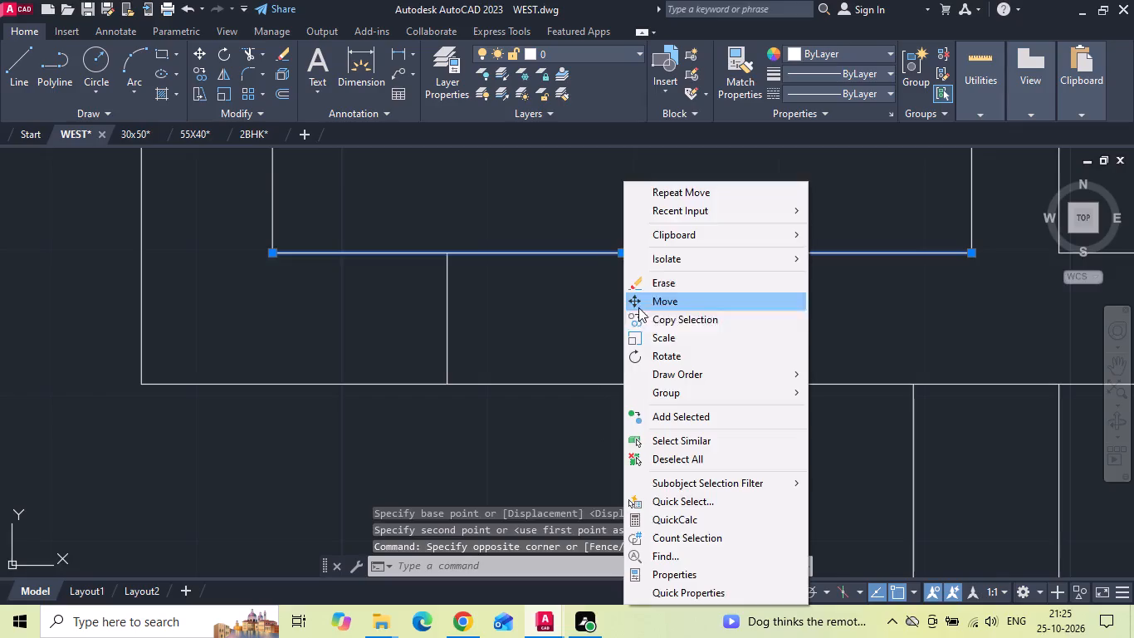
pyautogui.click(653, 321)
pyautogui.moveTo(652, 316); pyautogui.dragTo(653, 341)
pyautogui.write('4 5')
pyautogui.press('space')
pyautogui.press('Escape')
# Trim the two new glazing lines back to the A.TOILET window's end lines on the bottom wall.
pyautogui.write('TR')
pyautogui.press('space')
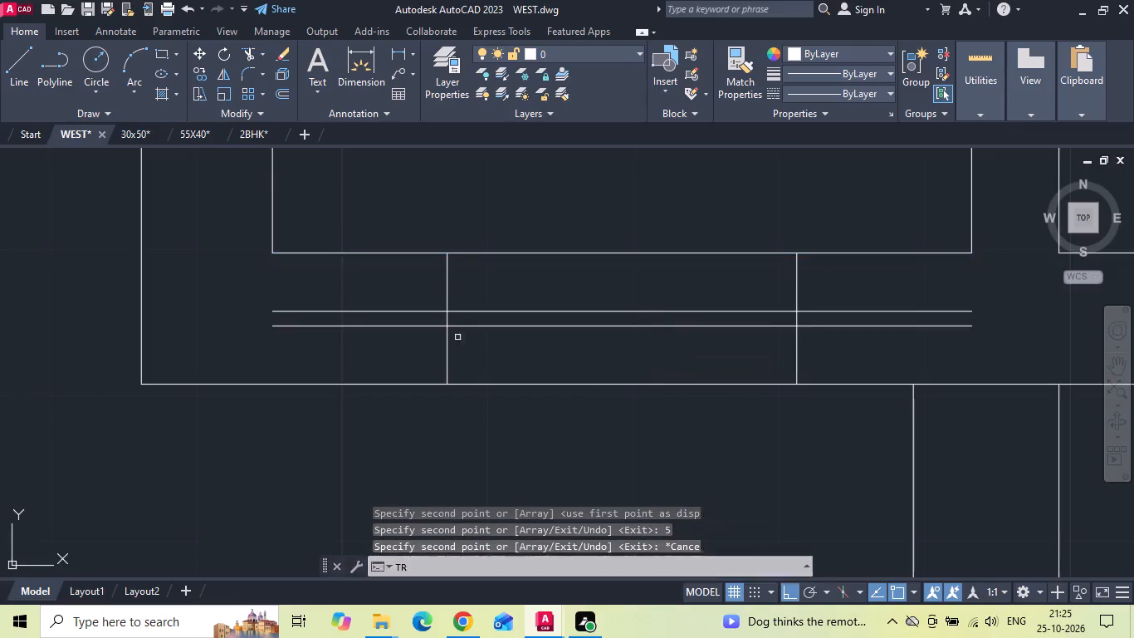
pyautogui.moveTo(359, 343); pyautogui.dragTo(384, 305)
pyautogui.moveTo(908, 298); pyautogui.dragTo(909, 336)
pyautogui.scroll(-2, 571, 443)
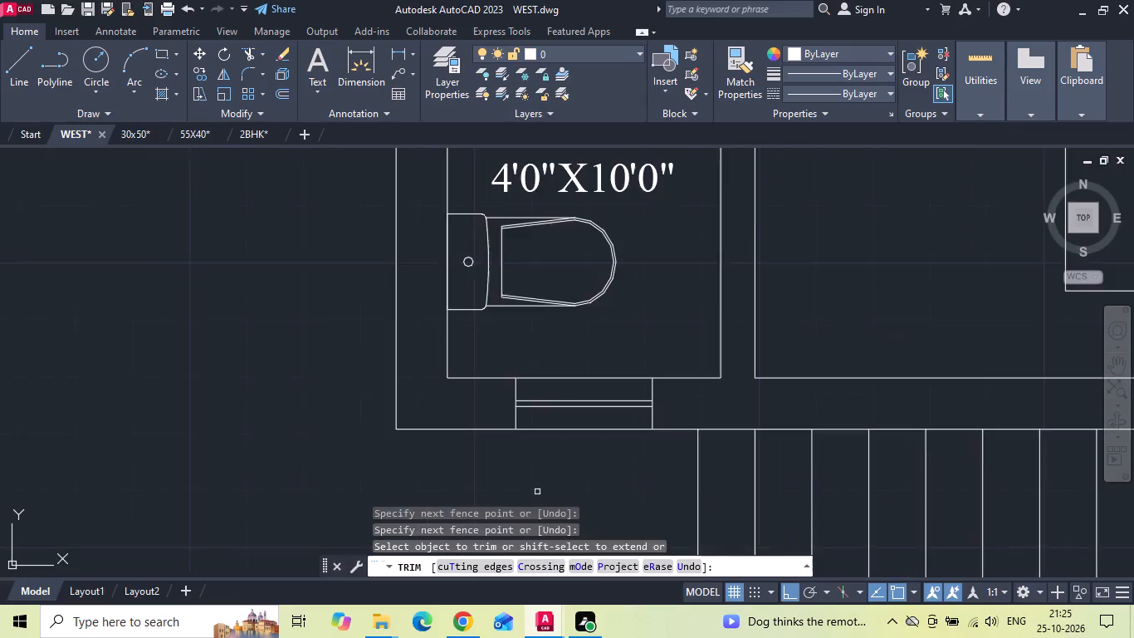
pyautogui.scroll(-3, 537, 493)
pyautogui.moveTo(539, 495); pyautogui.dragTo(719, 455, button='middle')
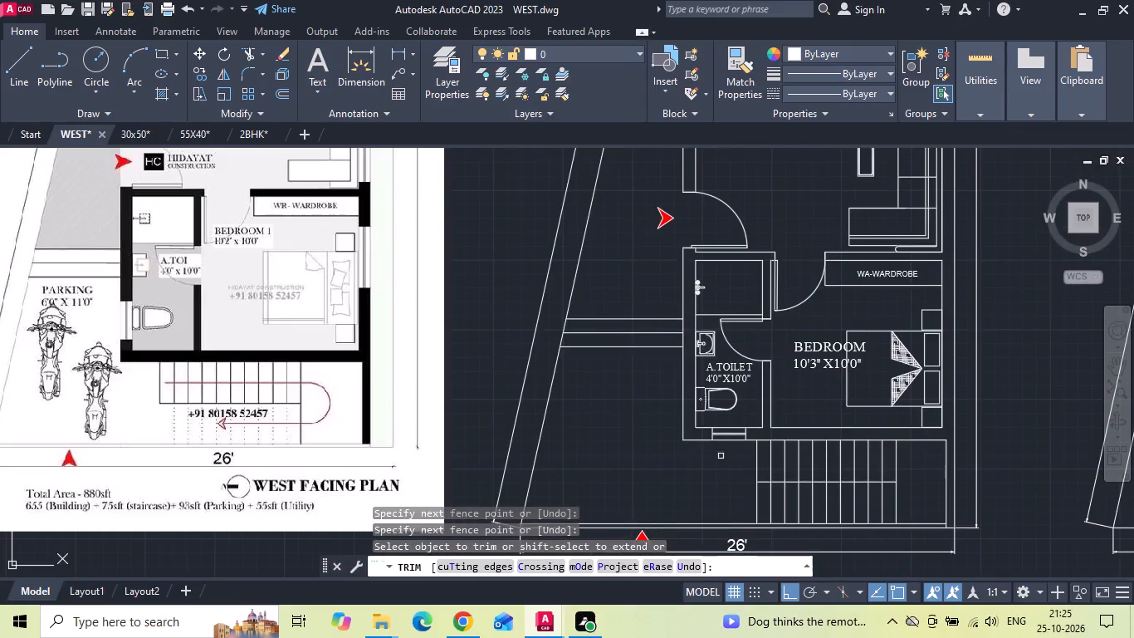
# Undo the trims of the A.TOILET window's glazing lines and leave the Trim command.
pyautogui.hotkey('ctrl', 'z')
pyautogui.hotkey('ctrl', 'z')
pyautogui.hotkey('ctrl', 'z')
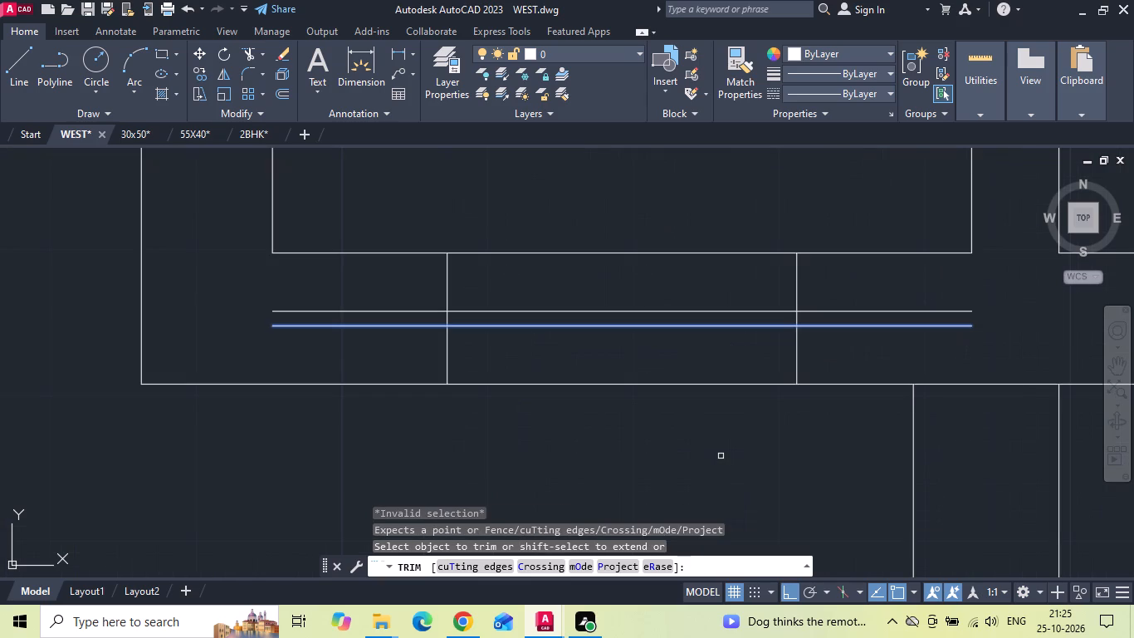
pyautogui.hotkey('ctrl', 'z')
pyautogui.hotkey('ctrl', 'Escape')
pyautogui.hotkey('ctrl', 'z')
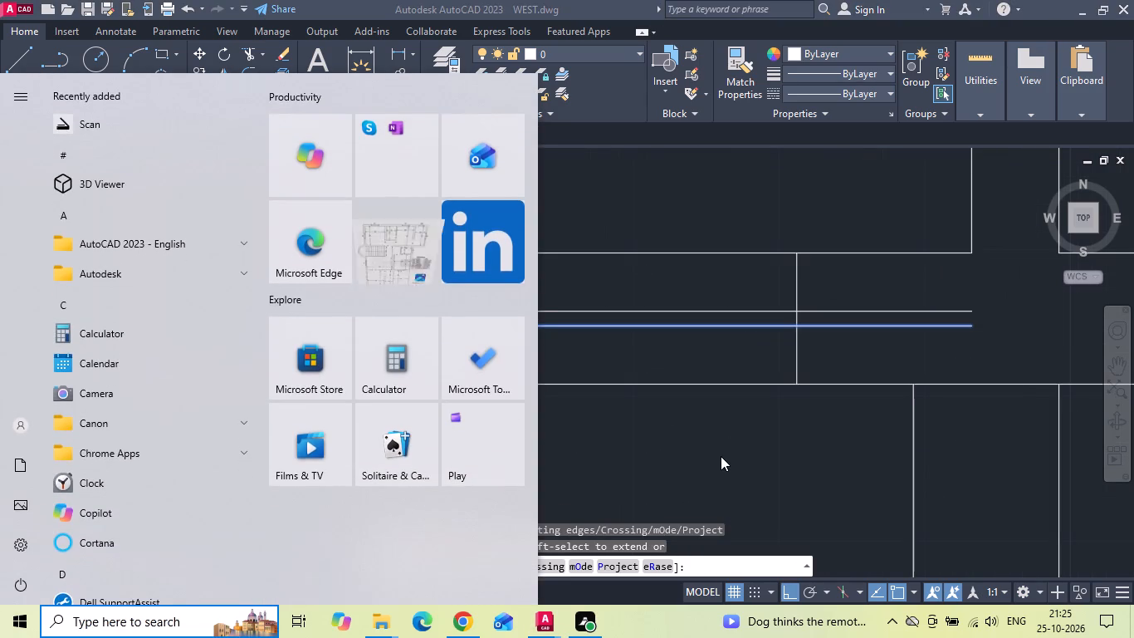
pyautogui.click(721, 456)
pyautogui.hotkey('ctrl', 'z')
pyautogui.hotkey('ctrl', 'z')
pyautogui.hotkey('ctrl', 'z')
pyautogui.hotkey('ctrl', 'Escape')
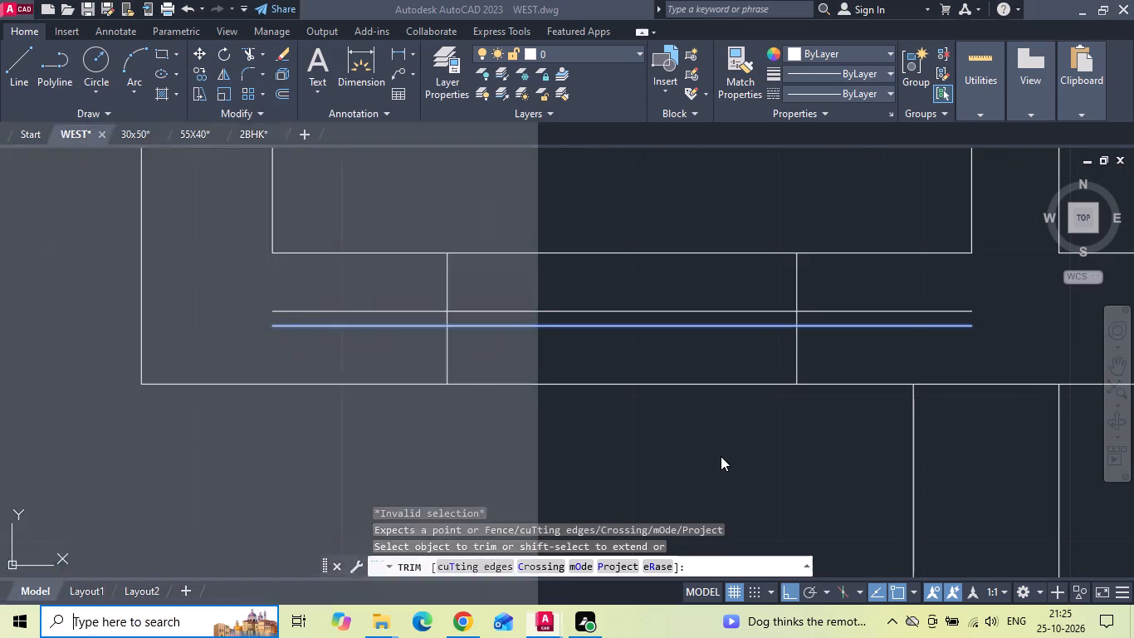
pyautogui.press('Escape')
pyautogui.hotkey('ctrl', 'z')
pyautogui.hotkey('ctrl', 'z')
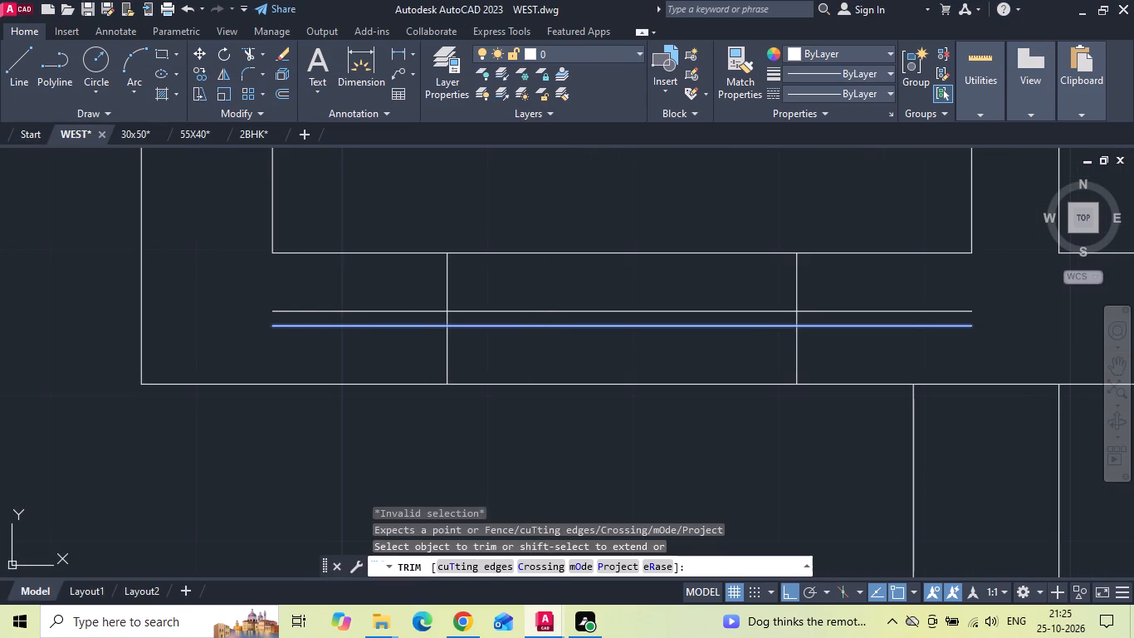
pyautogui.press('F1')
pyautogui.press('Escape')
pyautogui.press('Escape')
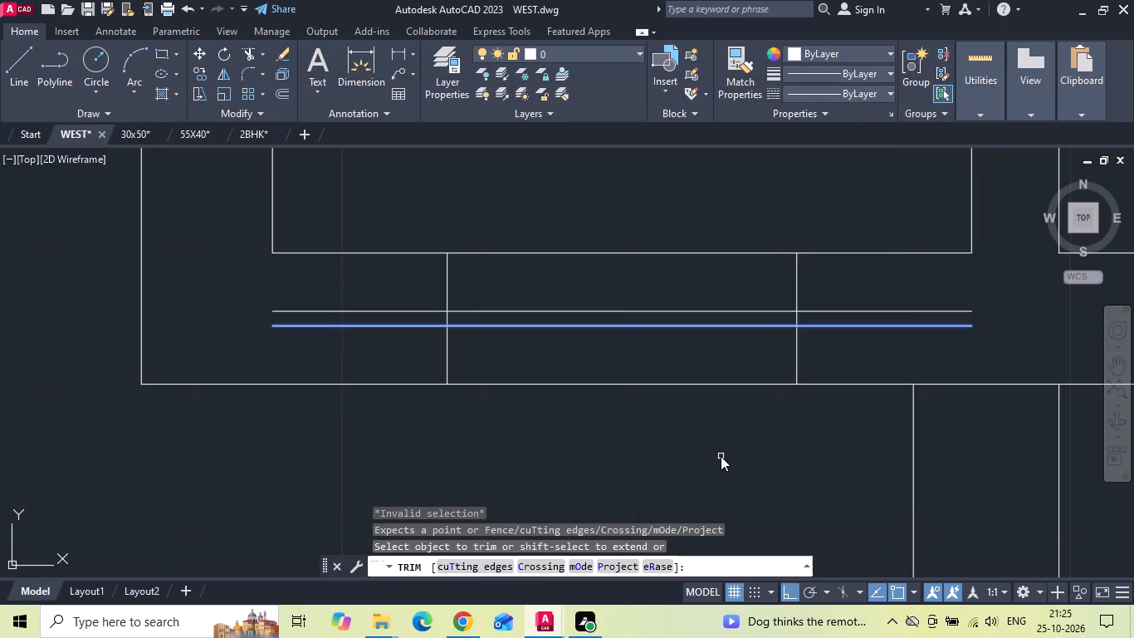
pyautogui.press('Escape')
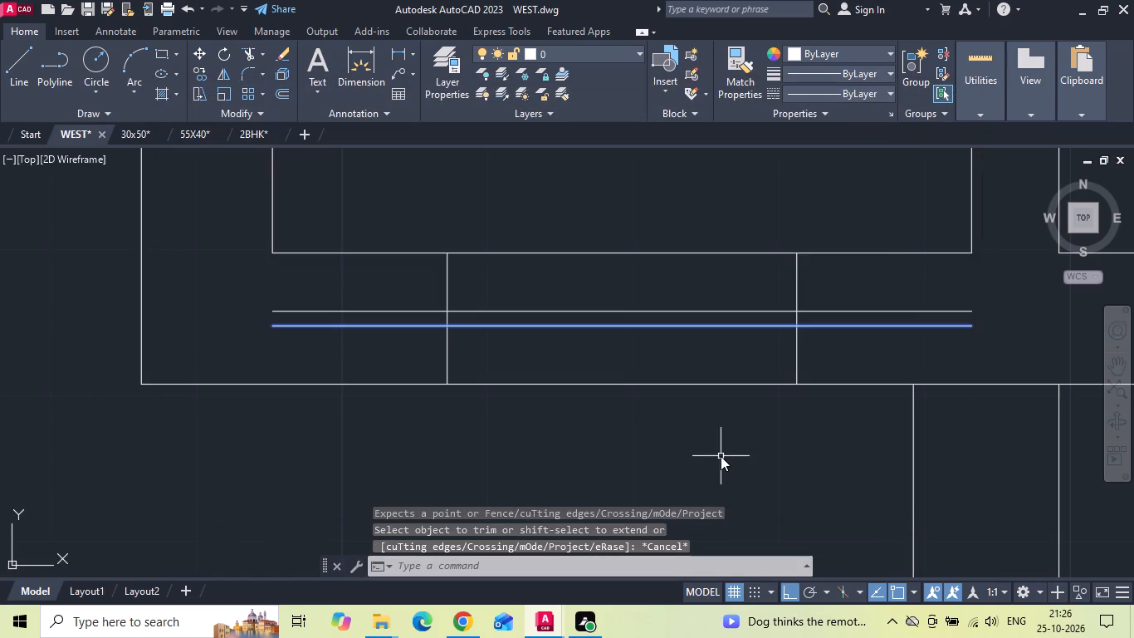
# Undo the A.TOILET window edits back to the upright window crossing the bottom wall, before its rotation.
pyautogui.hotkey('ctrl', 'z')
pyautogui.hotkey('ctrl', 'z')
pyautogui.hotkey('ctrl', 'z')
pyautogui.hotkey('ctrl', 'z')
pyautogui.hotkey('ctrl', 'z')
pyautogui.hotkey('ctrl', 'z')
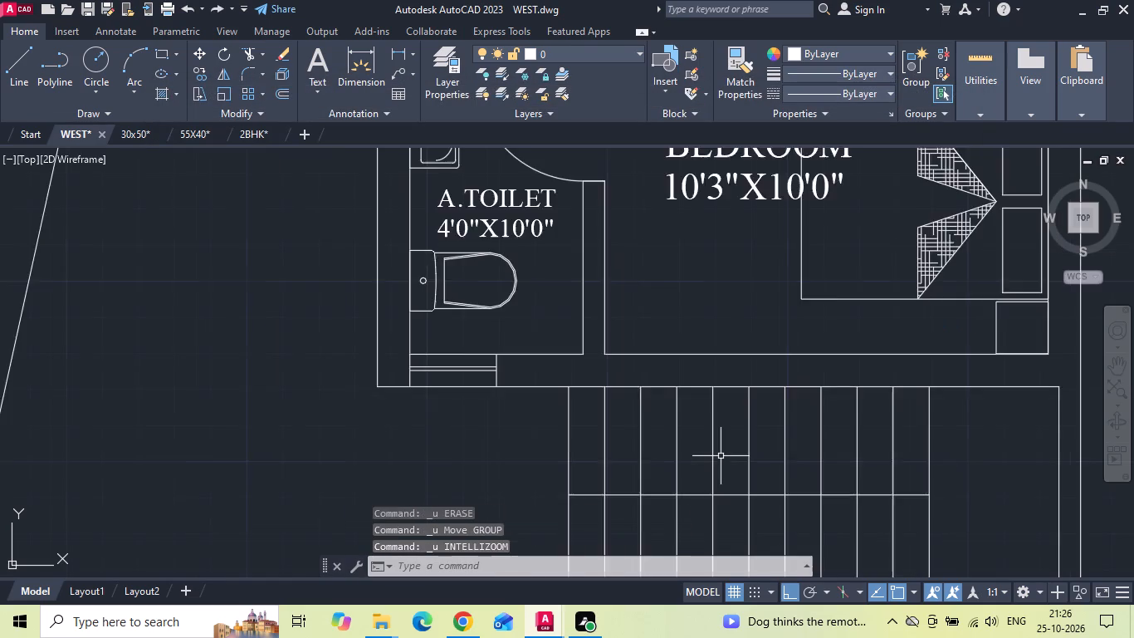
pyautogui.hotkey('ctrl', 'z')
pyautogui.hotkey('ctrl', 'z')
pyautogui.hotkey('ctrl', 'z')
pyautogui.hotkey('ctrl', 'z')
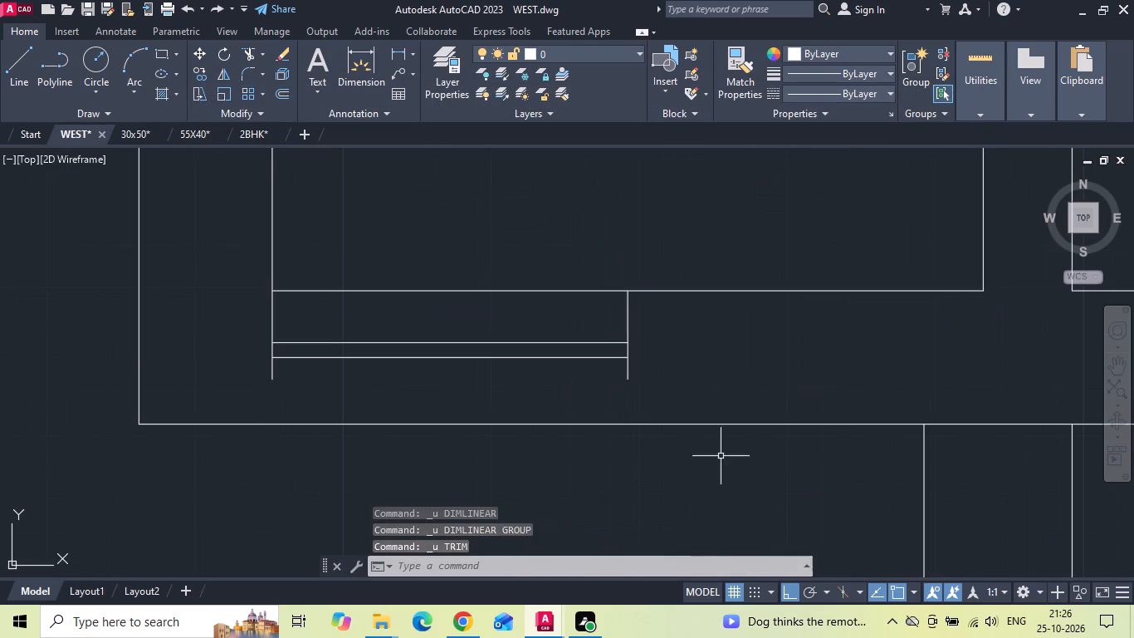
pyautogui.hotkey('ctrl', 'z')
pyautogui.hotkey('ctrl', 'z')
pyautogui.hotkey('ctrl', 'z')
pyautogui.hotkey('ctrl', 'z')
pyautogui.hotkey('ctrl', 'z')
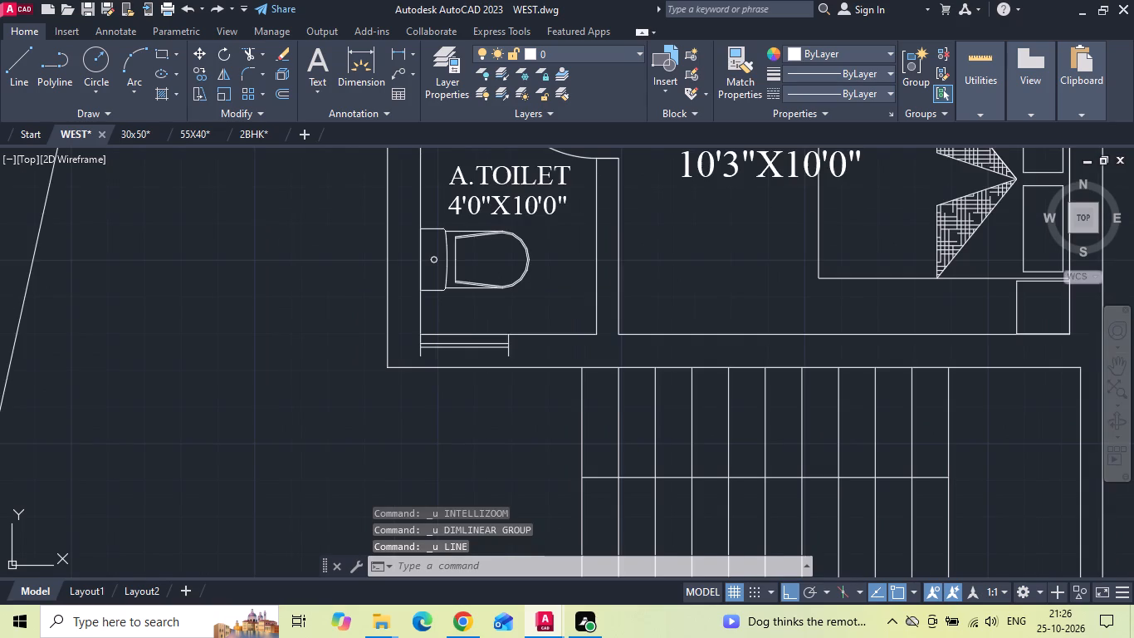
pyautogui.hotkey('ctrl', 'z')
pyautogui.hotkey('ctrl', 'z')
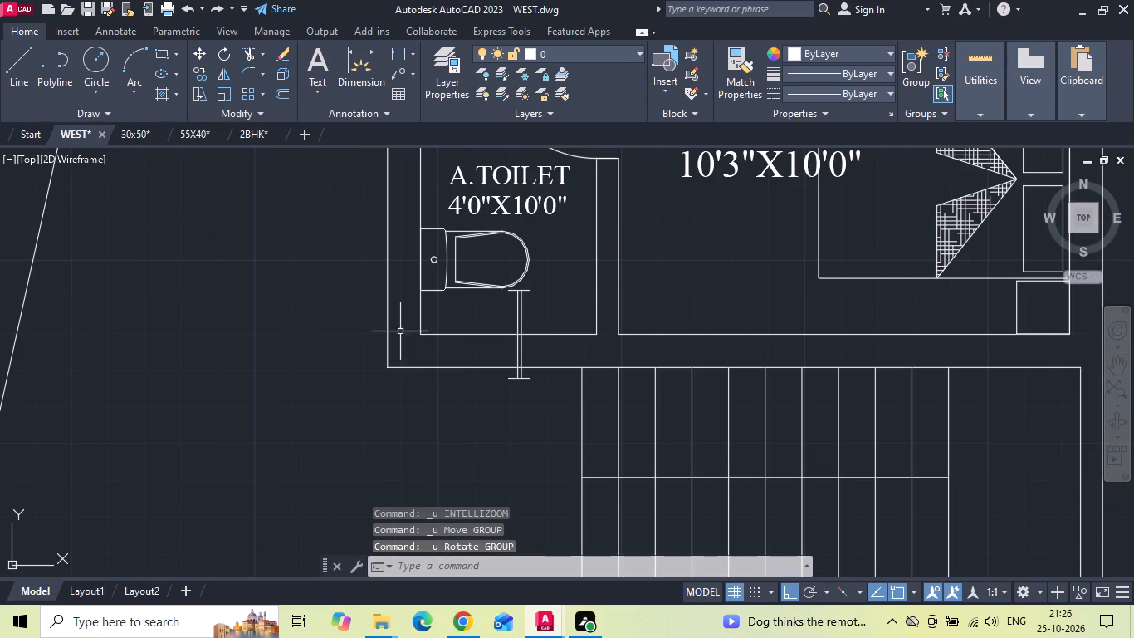
# Move the upright window into the A.TOILET's left wall, placing its lower right end at the room's bottom-left inner corner.
pyautogui.moveTo(539, 284); pyautogui.dragTo(533, 294)
pyautogui.scroll(1, 518, 313)
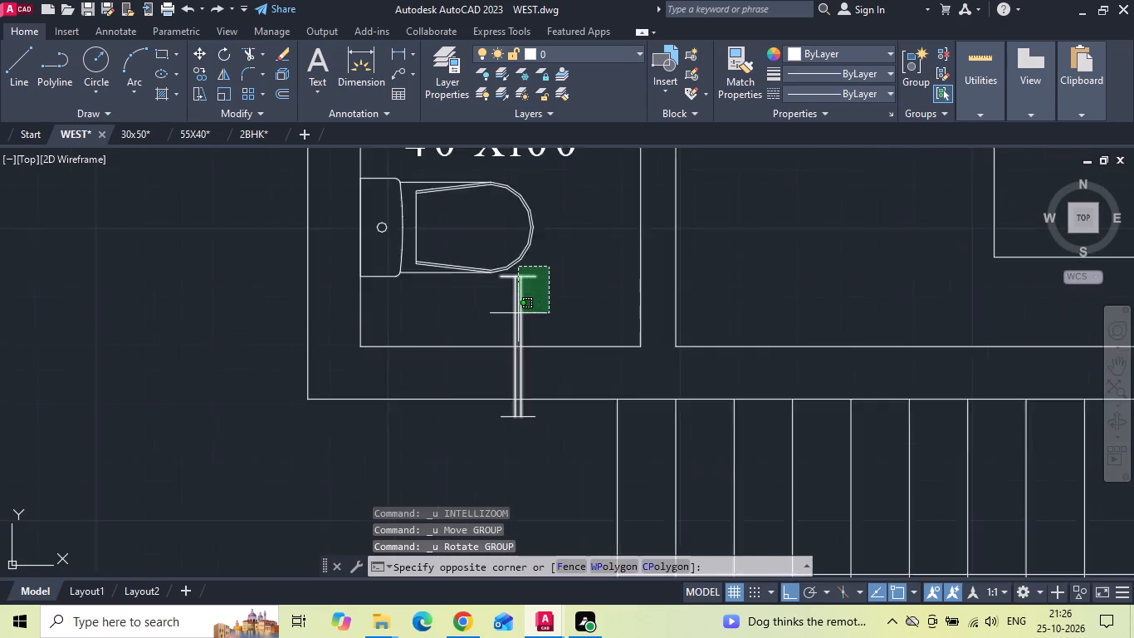
pyautogui.scroll(1, 518, 313)
pyautogui.click(520, 311)
pyautogui.moveTo(540, 314); pyautogui.dragTo(529, 322)
pyautogui.click(484, 332)
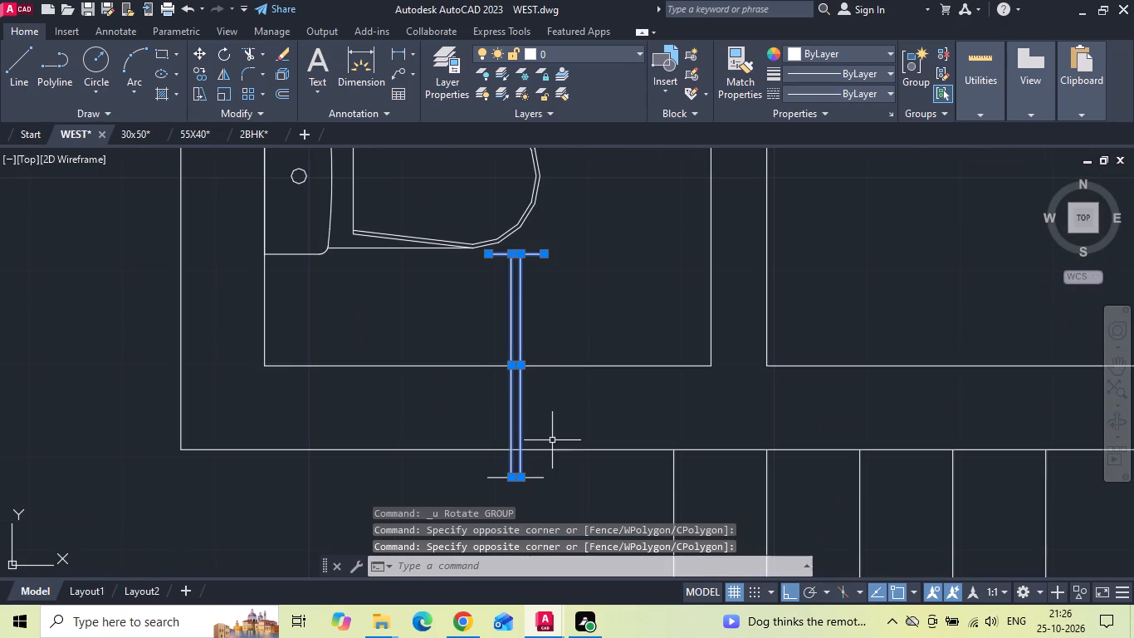
pyautogui.moveTo(548, 467); pyautogui.dragTo(532, 498)
pyautogui.click(527, 505)
pyautogui.rightClick(526, 507)
pyautogui.rightClick(549, 288)
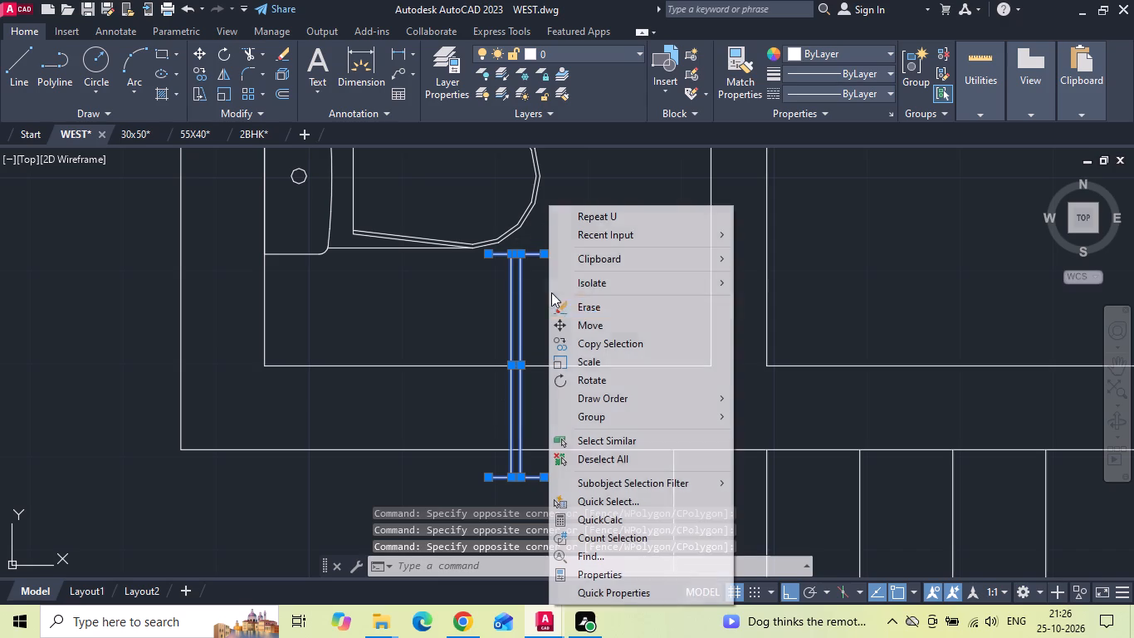
pyautogui.click(570, 326)
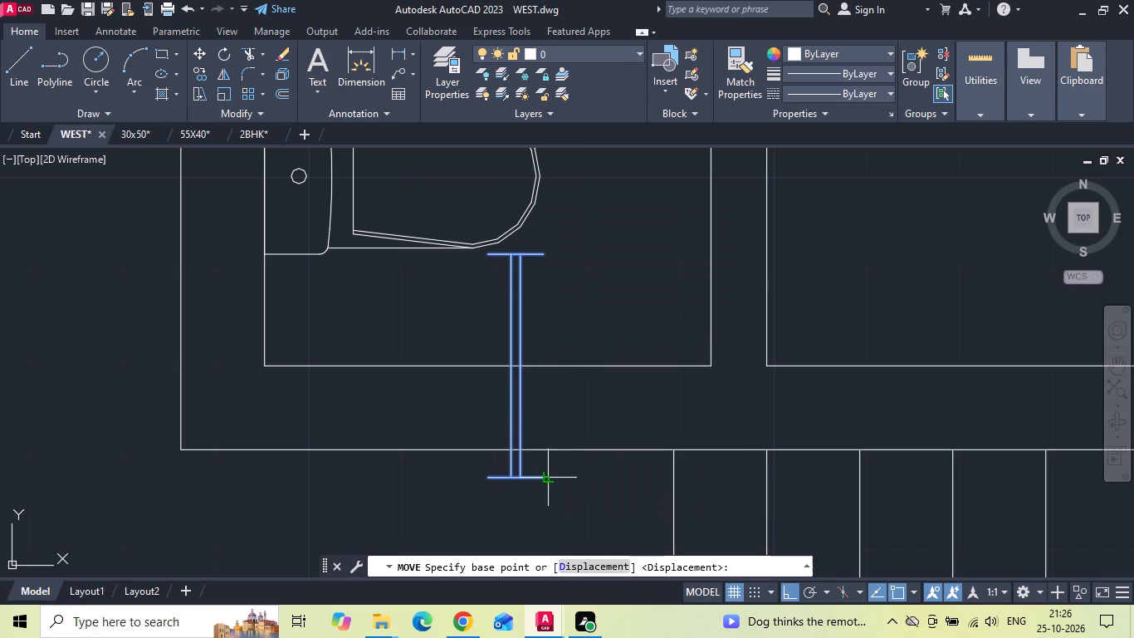
pyautogui.click(545, 474)
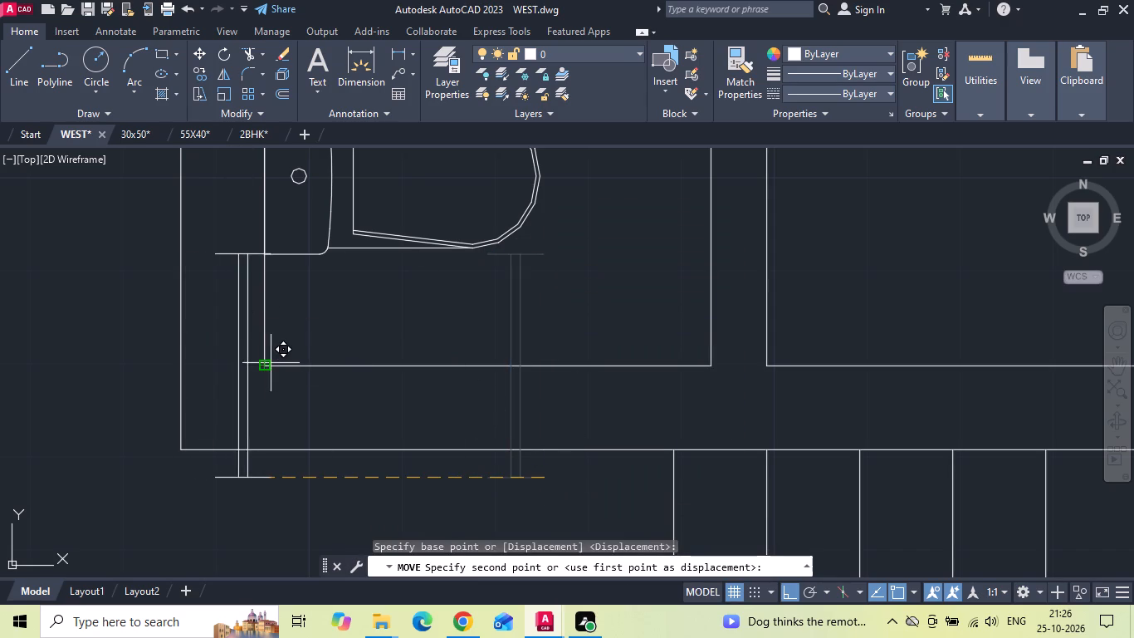
pyautogui.click(271, 363)
# Delete the two glazing lines of the window in the A.TOILET's left wall, keeping its end lines.
pyautogui.moveTo(258, 302); pyautogui.dragTo(245, 301)
pyautogui.click(227, 304)
pyautogui.press('Delete')
pyautogui.scroll(-3, 418, 411)
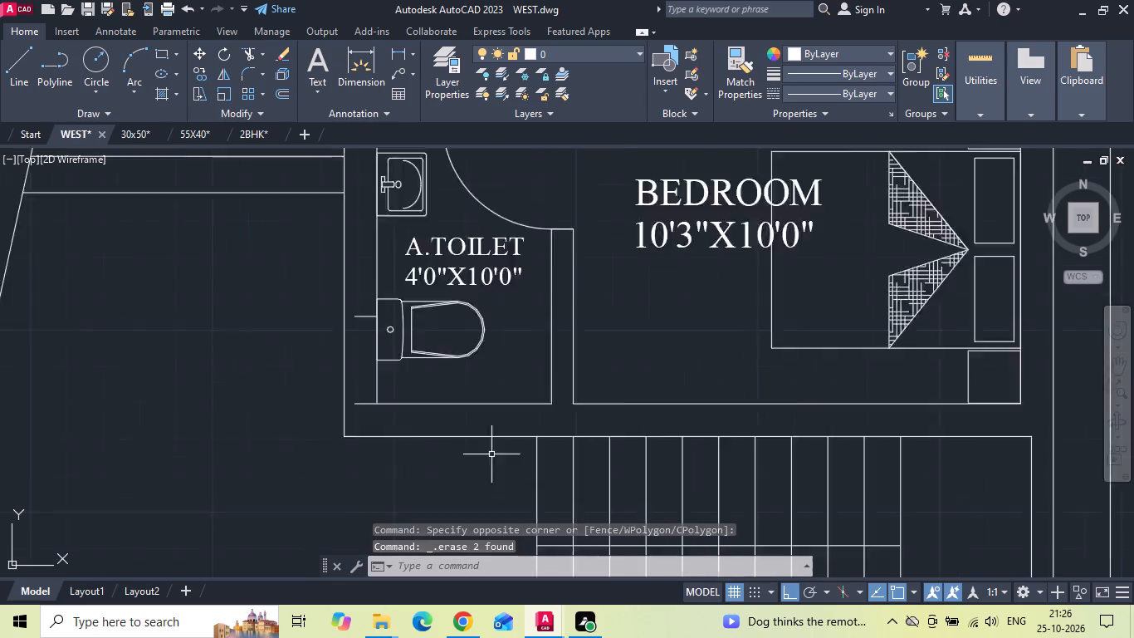
# Extend the window's two end lines to the outer face of the A.TOILET's left wall.
pyautogui.press('e')
pyautogui.press('x')
pyautogui.press('space')
pyautogui.scroll(2, 419, 413)
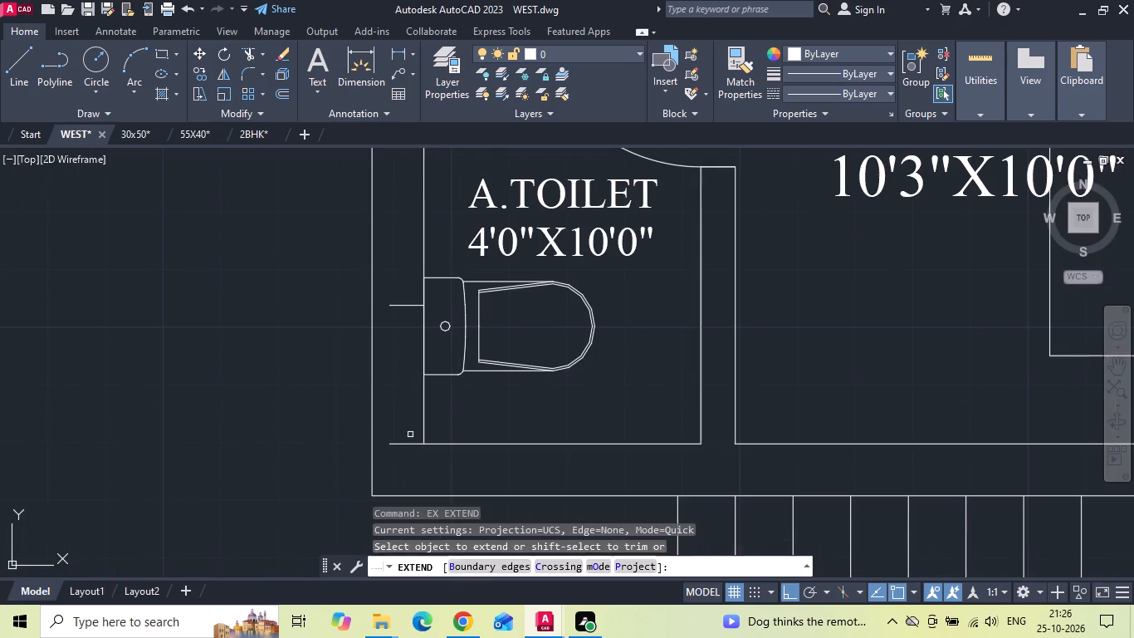
pyautogui.moveTo(399, 454); pyautogui.dragTo(397, 426)
pyautogui.click(389, 277)
pyautogui.scroll(-5, 462, 352)
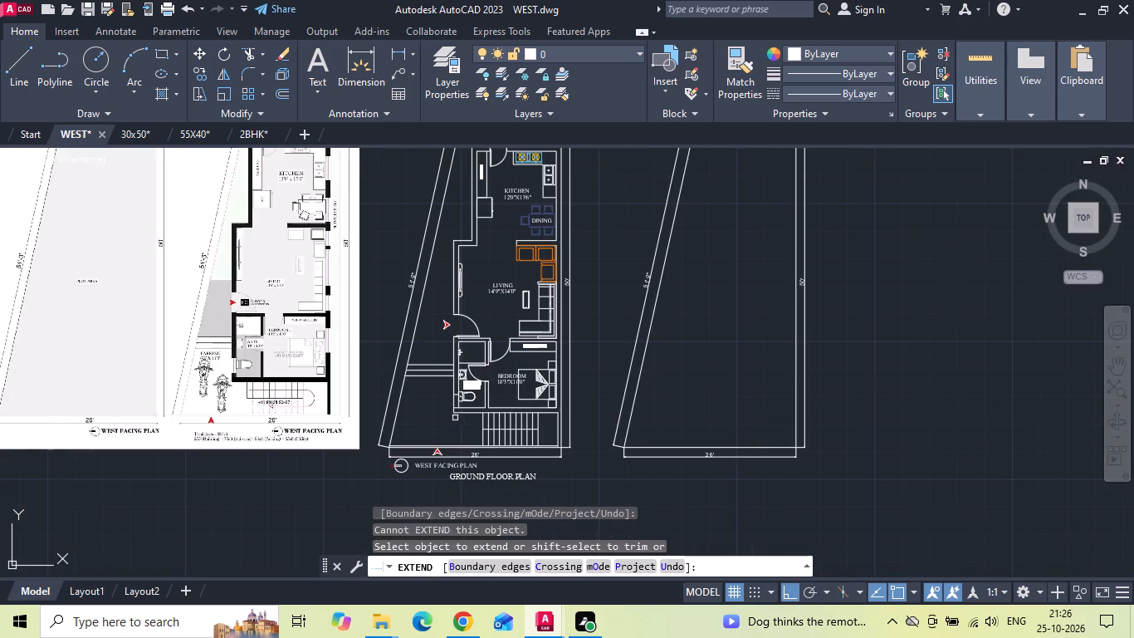
pyautogui.scroll(3, 454, 415)
pyautogui.press('Escape')
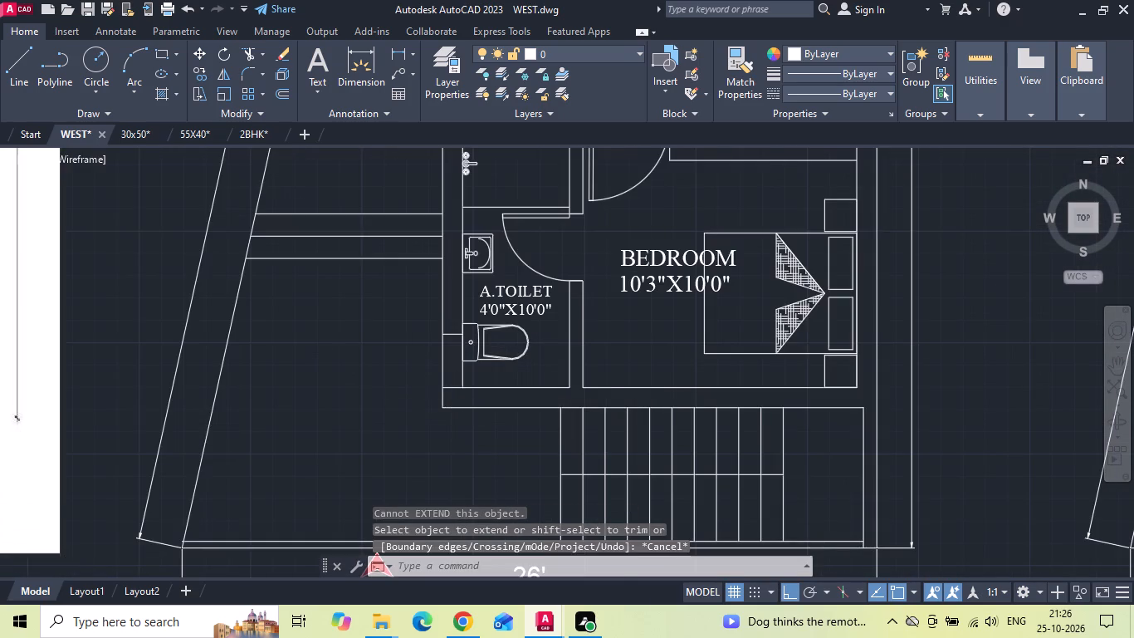
# Move both window end lines 12" up along the A.TOILET's left wall.
pyautogui.scroll(1, 419, 399)
pyautogui.moveTo(425, 393); pyautogui.dragTo(460, 370)
pyautogui.click(505, 268)
pyautogui.rightClick(502, 268)
pyautogui.click(523, 324)
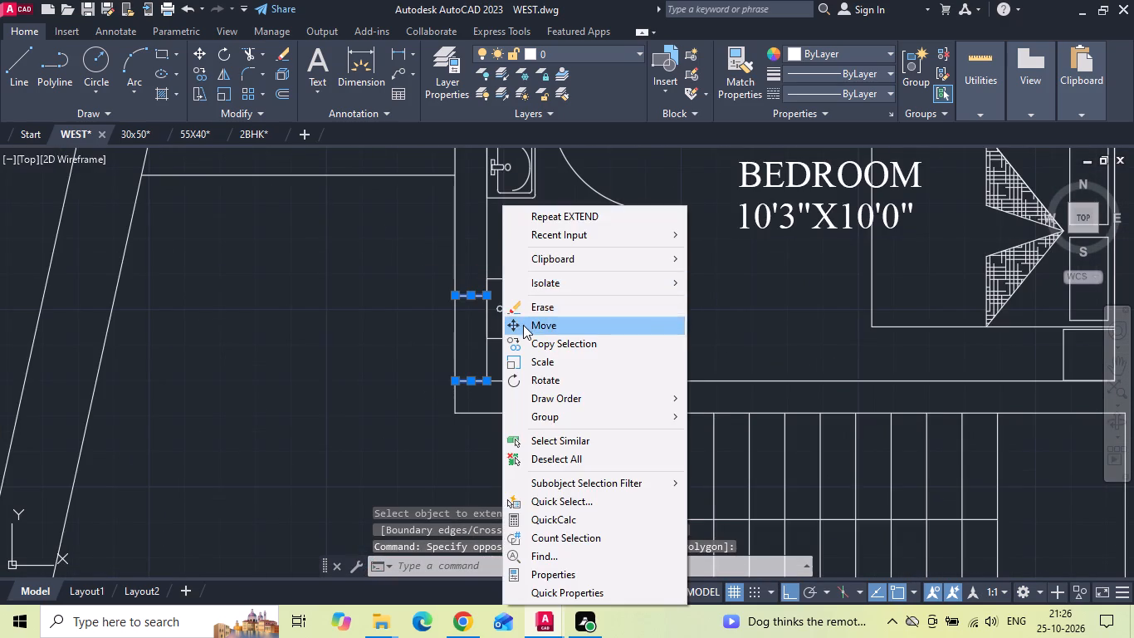
pyautogui.click(340, 377)
pyautogui.write('12')
pyautogui.press('space')
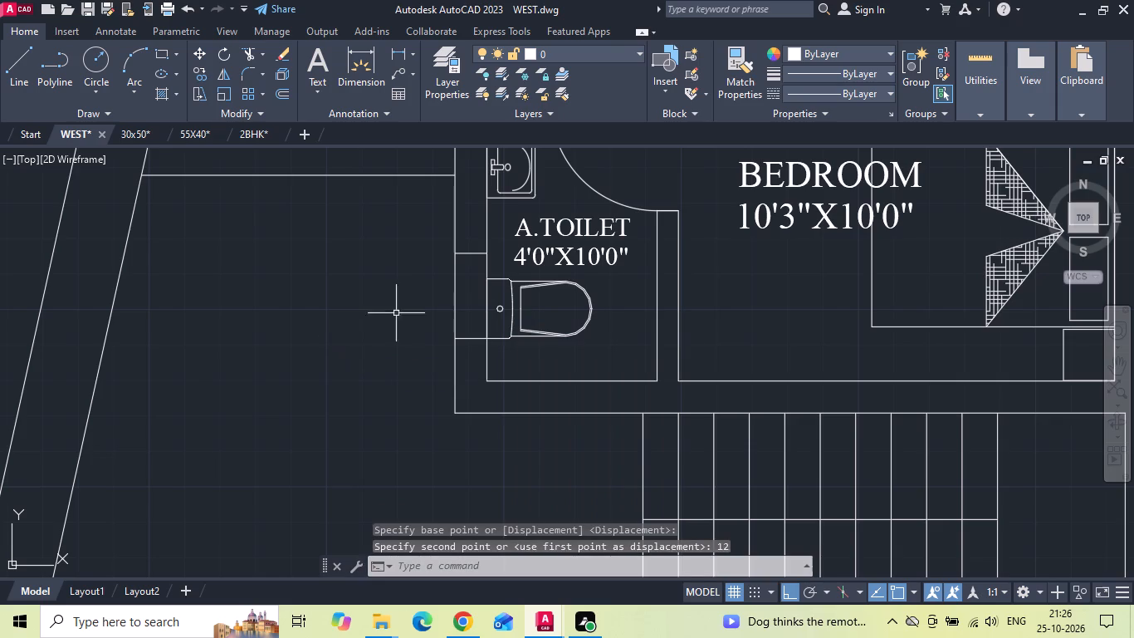
# Copy the A.TOILET's left inner wall line 4" and 5" toward the outer face as glazing lines.
pyautogui.click(487, 263)
pyautogui.rightClick(487, 263)
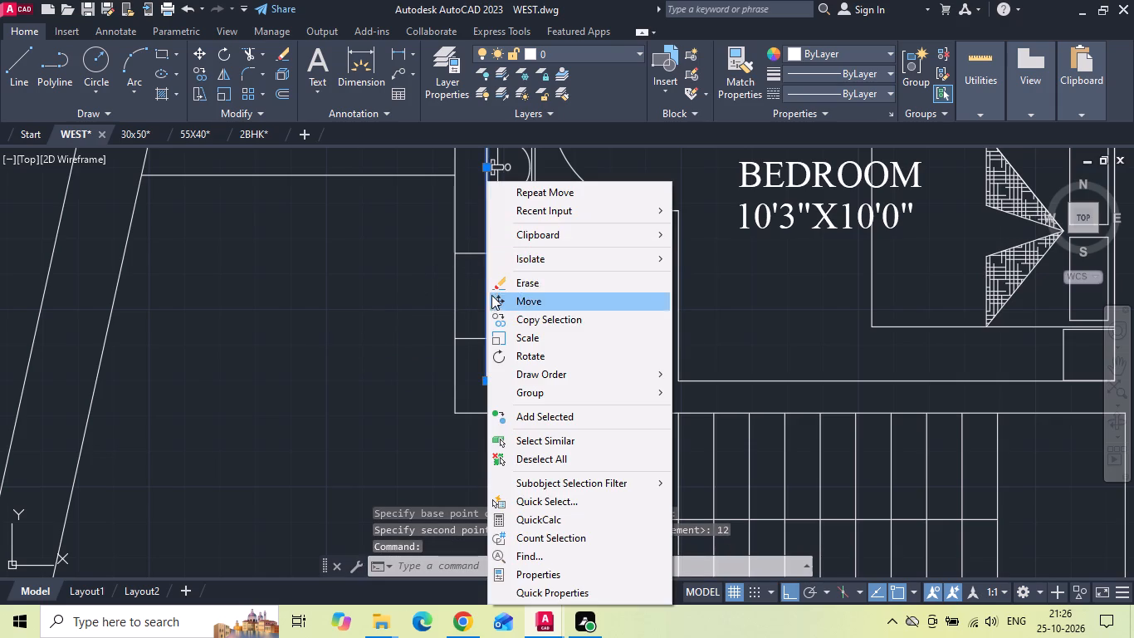
pyautogui.click(494, 315)
pyautogui.scroll(2, 490, 263)
pyautogui.click(519, 238)
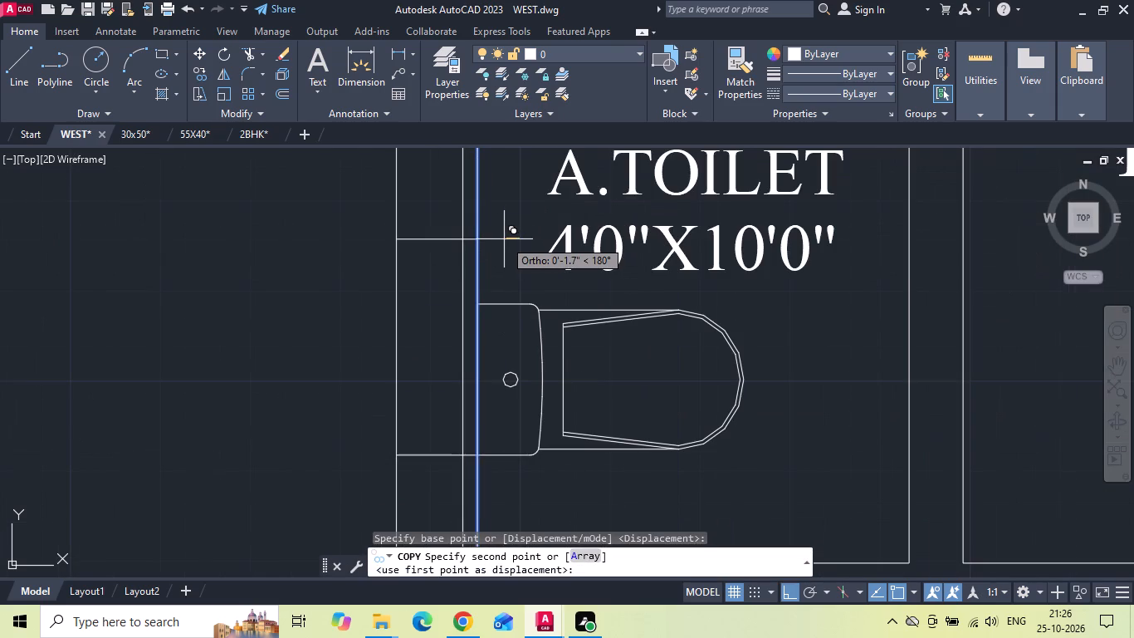
pyautogui.write('4 5')
pyautogui.press('space')
pyautogui.press('Escape')
# Trim both glazing lines above and below the A.TOILET window's end lines.
pyautogui.write('TR')
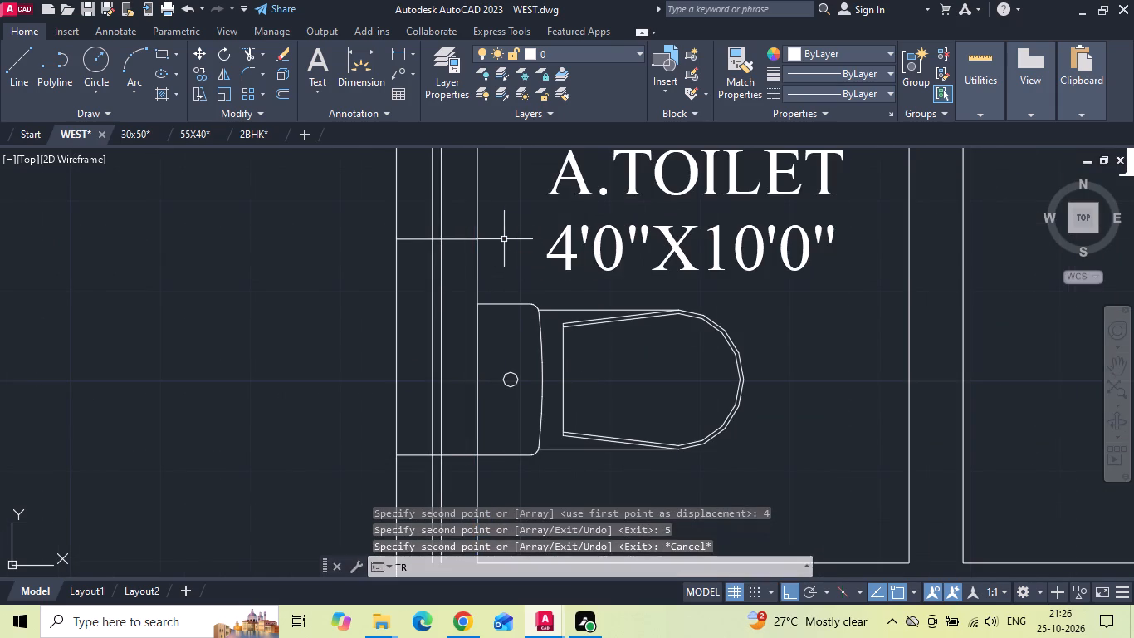
pyautogui.press('space')
pyautogui.click(433, 223)
pyautogui.click(441, 203)
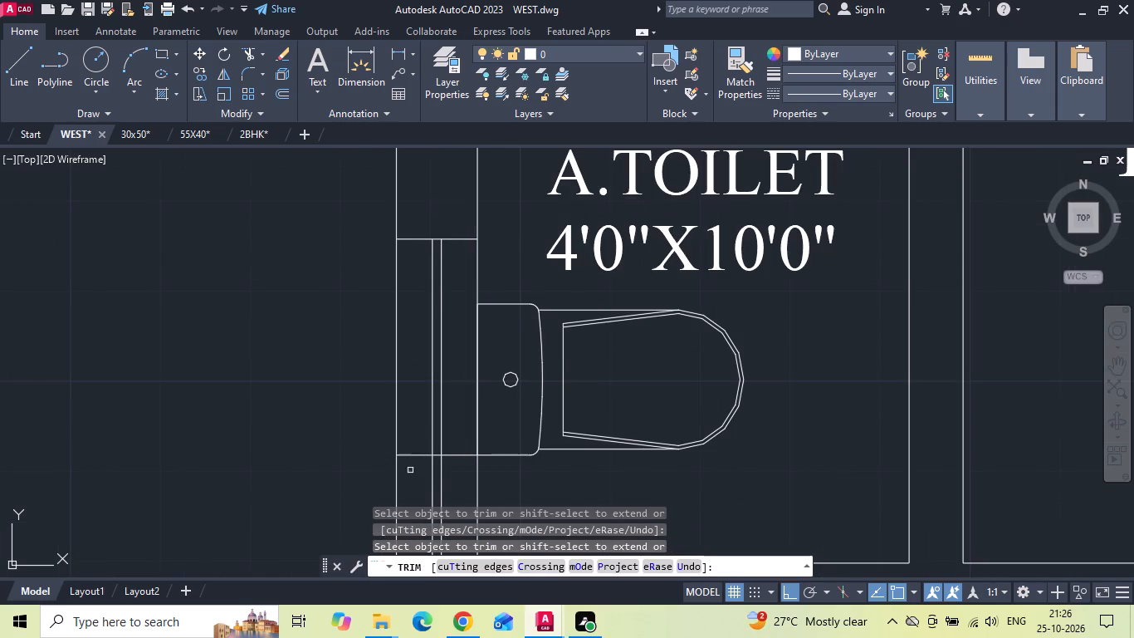
pyautogui.moveTo(424, 475); pyautogui.dragTo(442, 482)
pyautogui.press('Escape')
# Save the drawing.
pyautogui.hotkey('ctrl', 's')
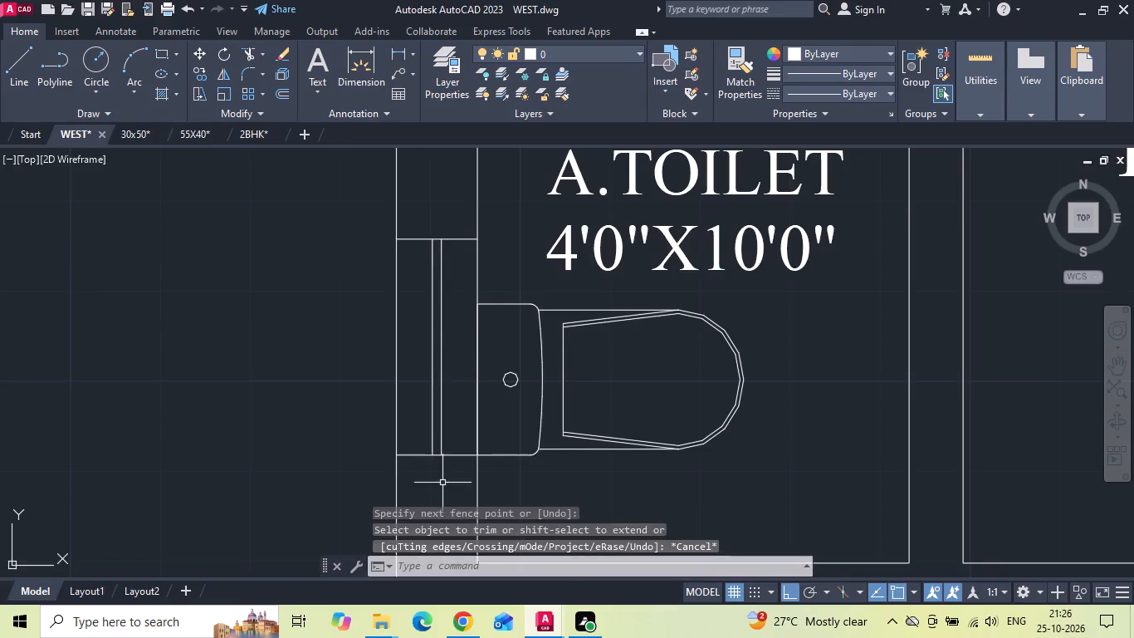
pyautogui.hotkey('ctrl', 's')
# Copy the right-wall window of the 10'6"X17'0" room in the upper ground floor plan onto the BEDROOM's right wall.
pyautogui.scroll(-4, 442, 483)
pyautogui.scroll(-1, 403, 427)
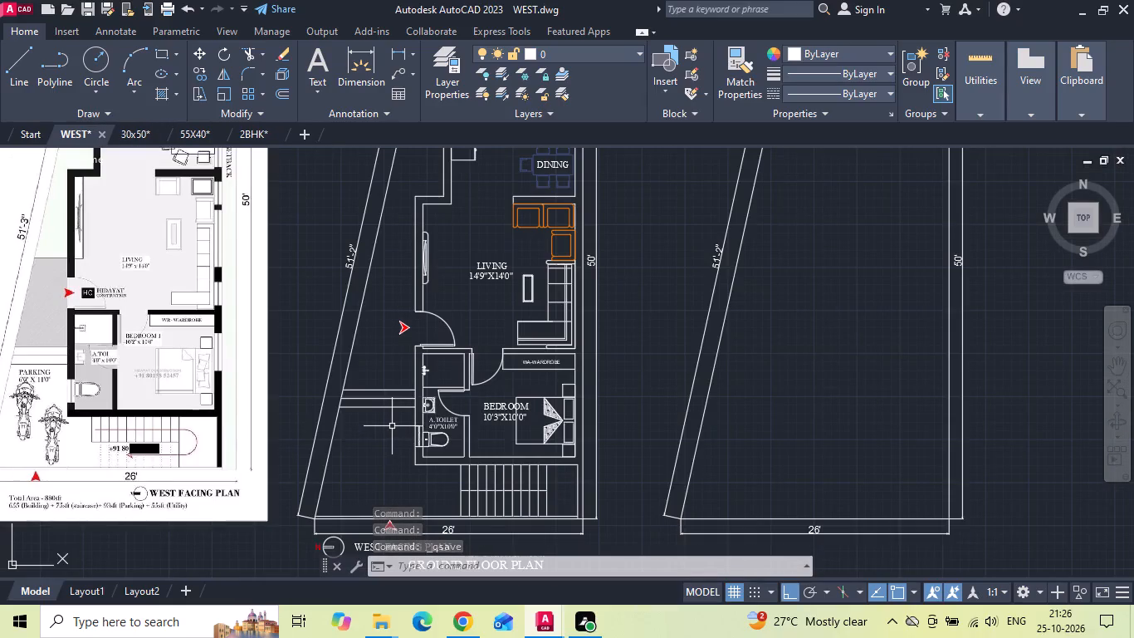
pyautogui.scroll(-3, 447, 466)
pyautogui.scroll(6, 498, 298)
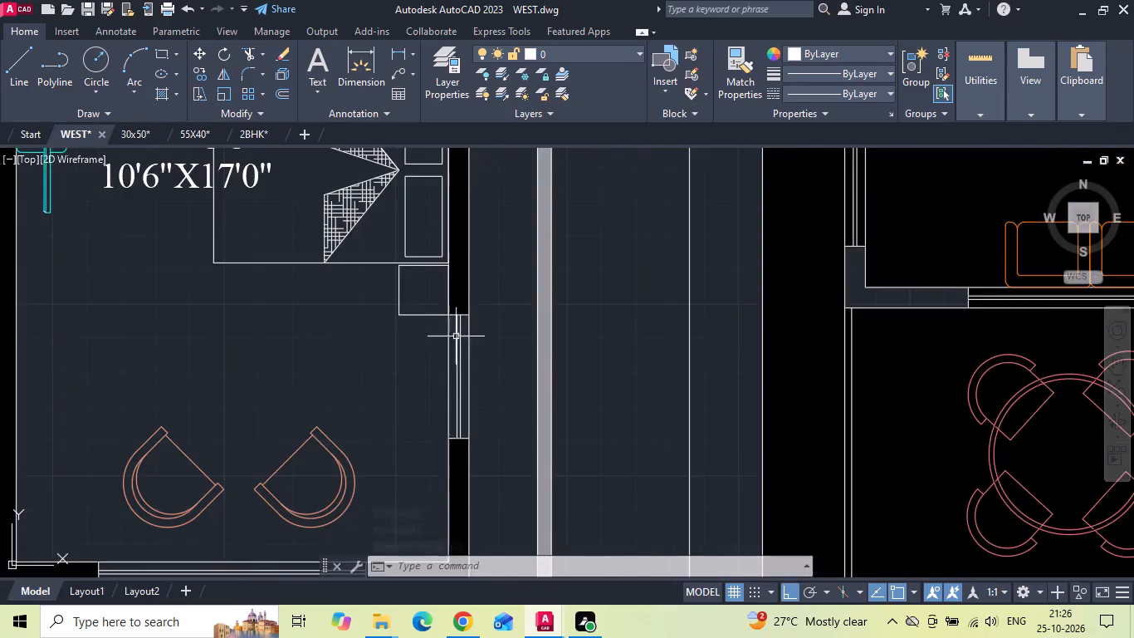
pyautogui.moveTo(427, 454); pyautogui.dragTo(436, 441)
pyautogui.click(482, 296)
pyautogui.rightClick(482, 296)
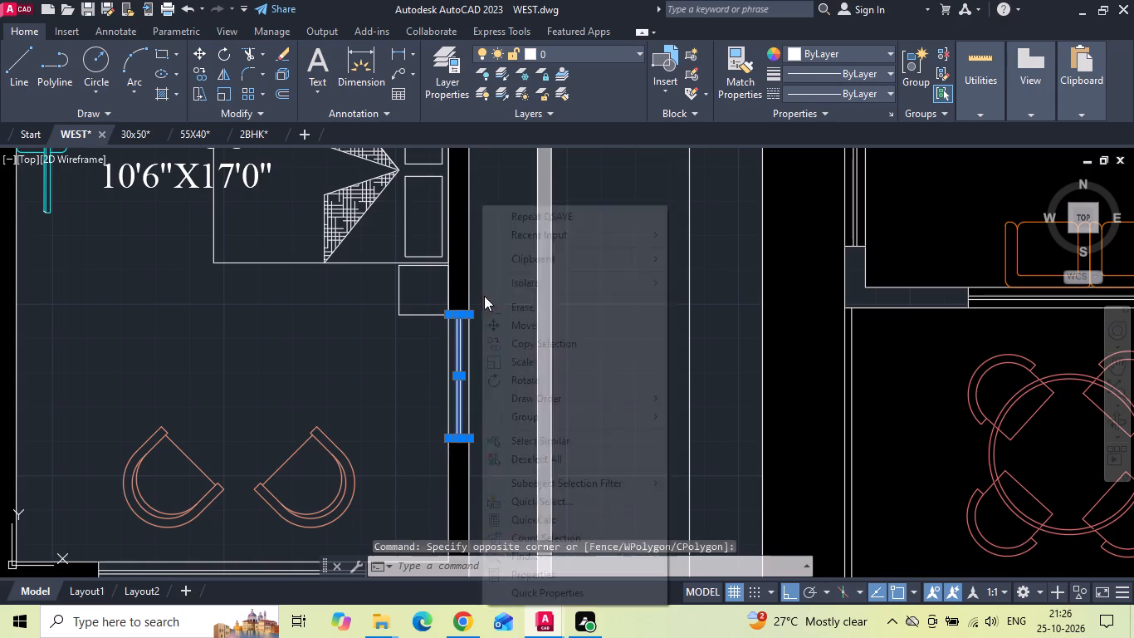
pyautogui.click(511, 346)
pyautogui.click(447, 373)
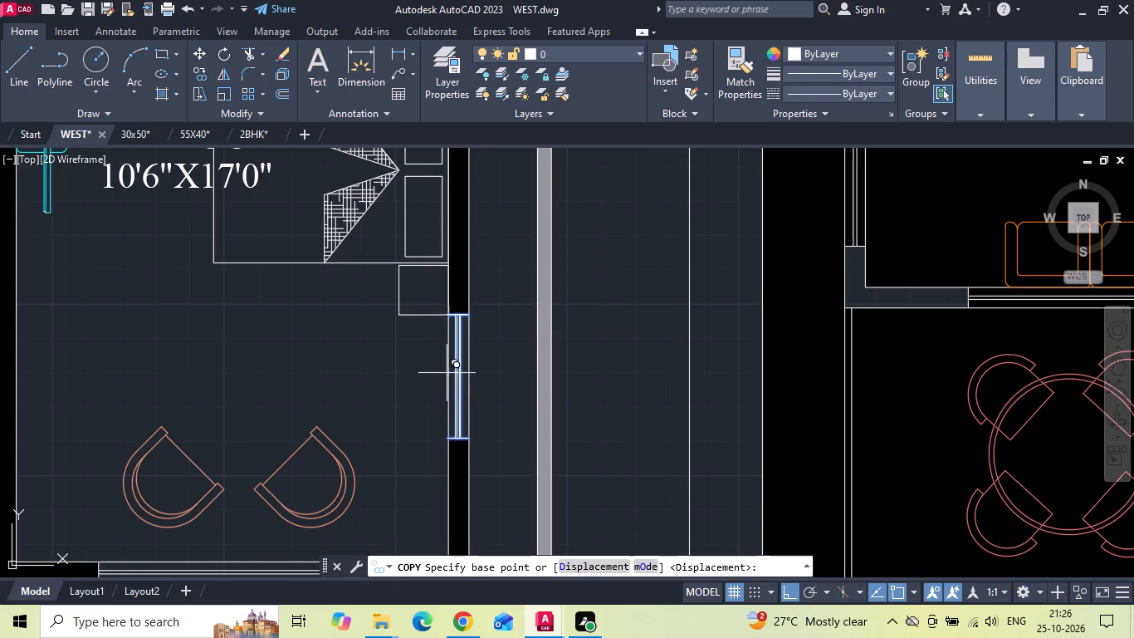
pyautogui.scroll(-6, 508, 286)
pyautogui.scroll(2, 491, 391)
pyautogui.scroll(1, 488, 491)
pyautogui.moveTo(497, 472); pyautogui.dragTo(514, 276, button='middle')
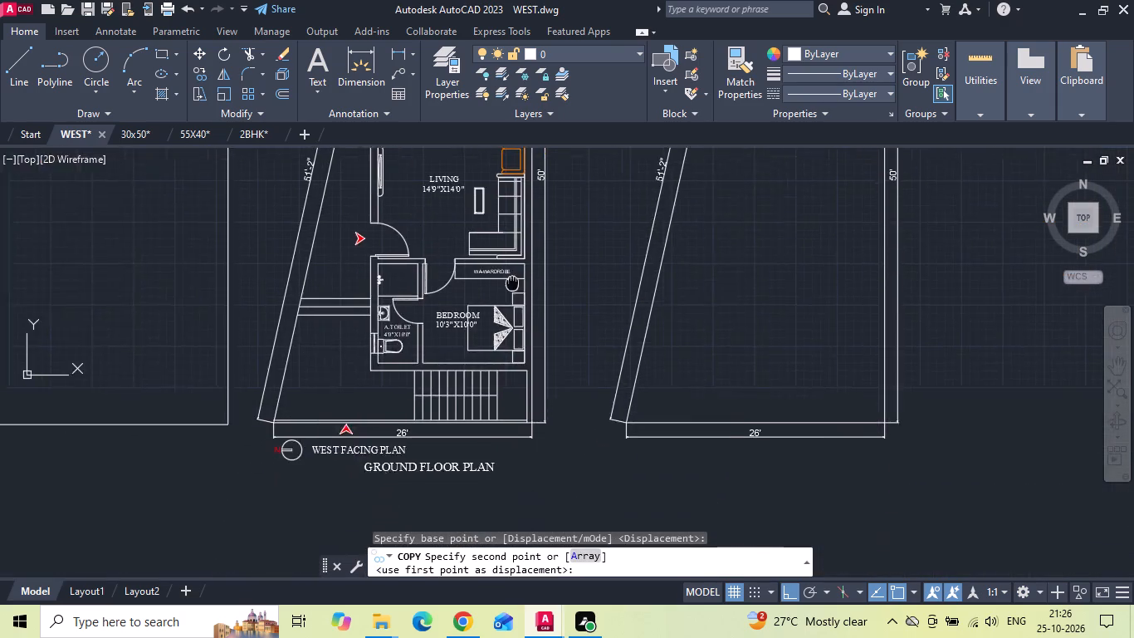
pyautogui.scroll(2, 543, 318)
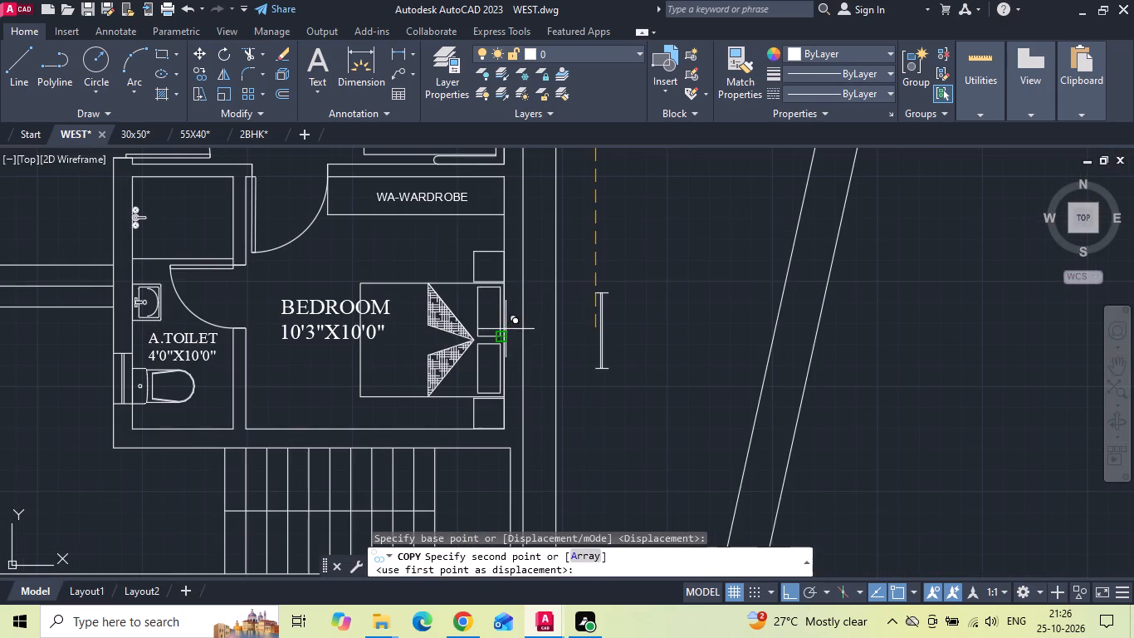
pyautogui.click(506, 329)
pyautogui.scroll(-2, 608, 276)
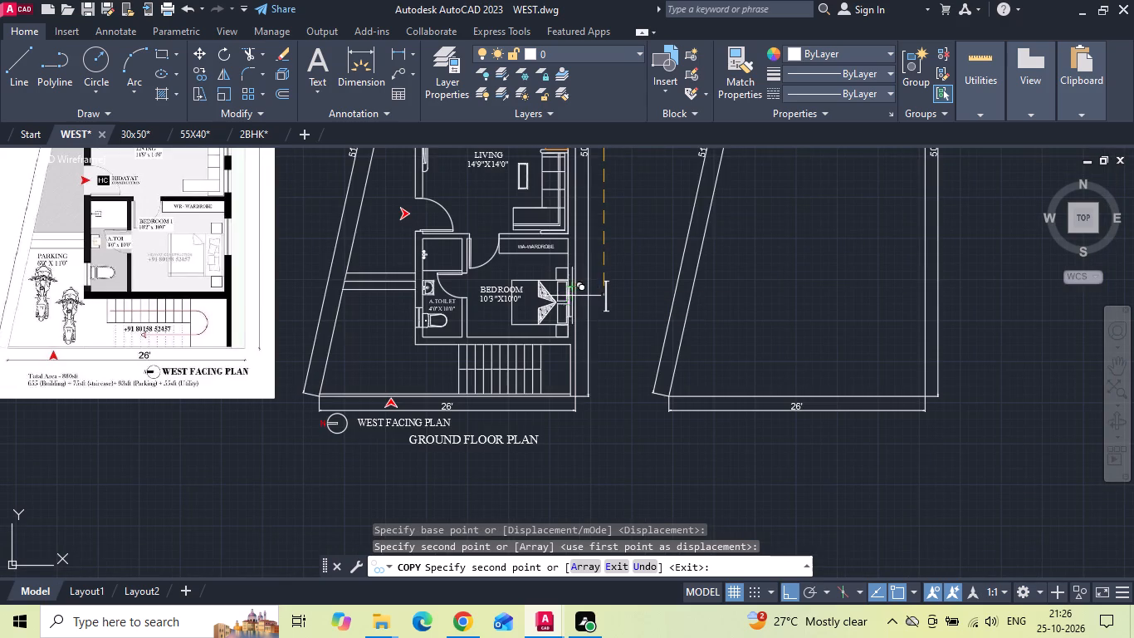
pyautogui.press('Escape')
# Move the copied window horizontally so its end lines meet the outer face of the BEDROOM's right wall.
pyautogui.scroll(5, 559, 309)
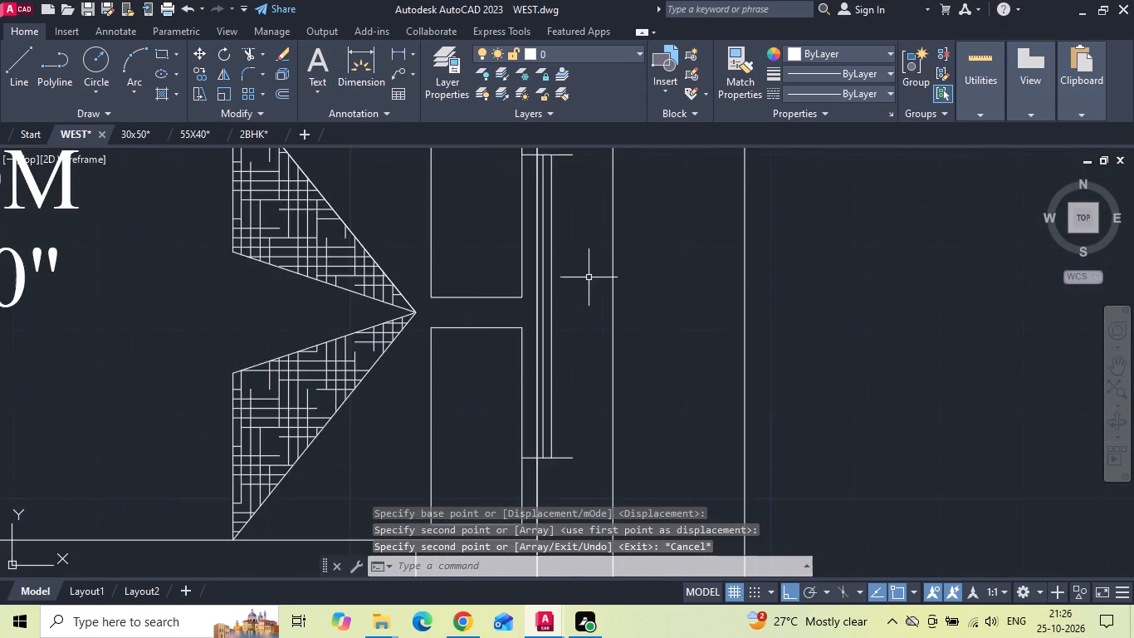
pyautogui.scroll(-1, 587, 281)
pyautogui.moveTo(529, 196); pyautogui.dragTo(538, 224)
pyautogui.click(595, 420)
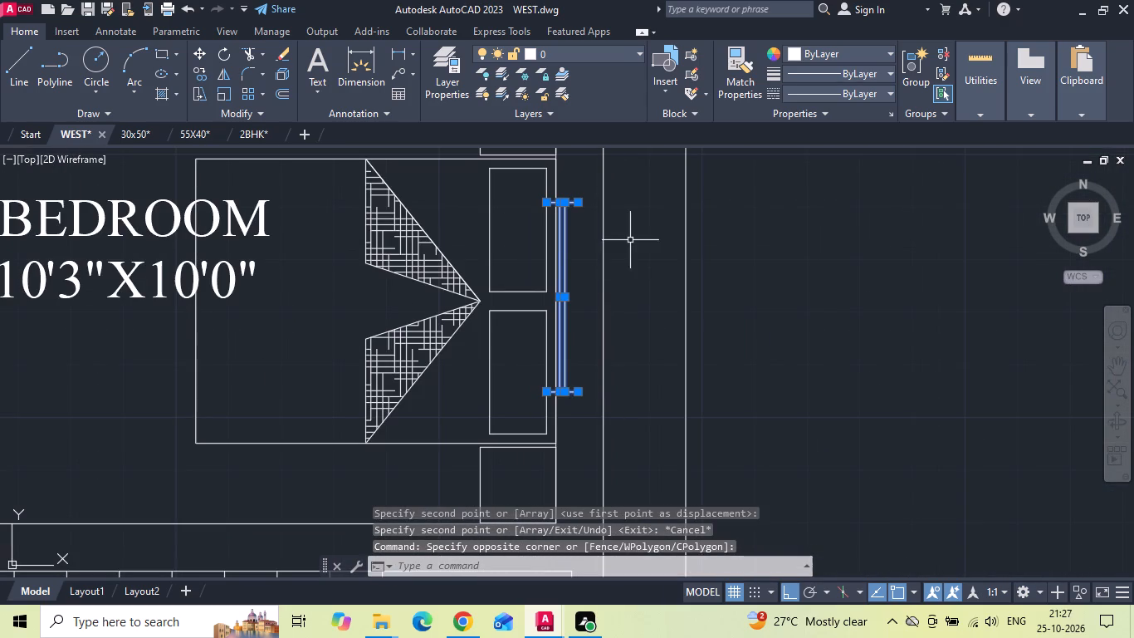
pyautogui.rightClick(630, 239)
pyautogui.click(659, 326)
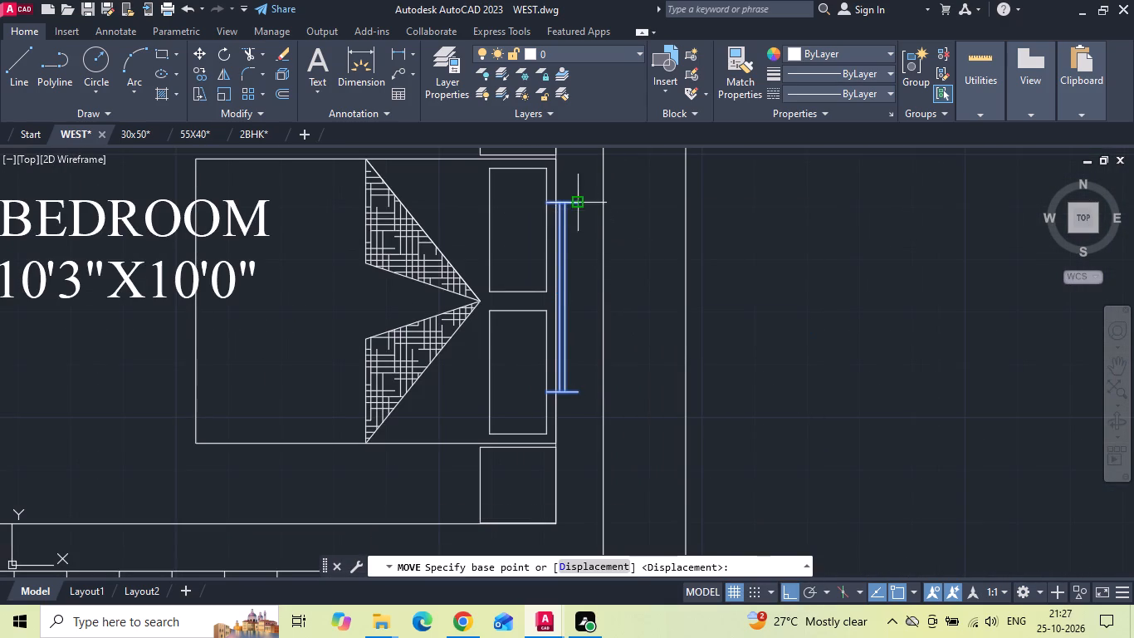
pyautogui.moveTo(577, 204); pyautogui.dragTo(589, 202)
pyautogui.click(604, 203)
pyautogui.press('Escape')
# Extend both window end lines to the inner face of the BEDROOM's right wall.
pyautogui.write('EX')
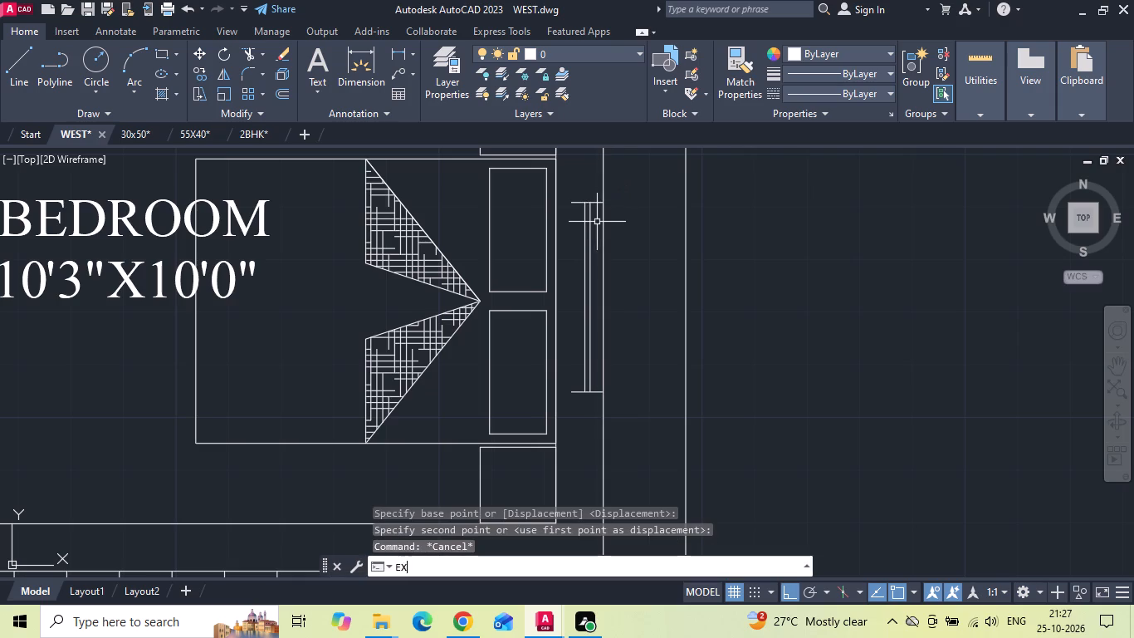
pyautogui.press('space')
pyautogui.click(574, 202)
pyautogui.click(575, 389)
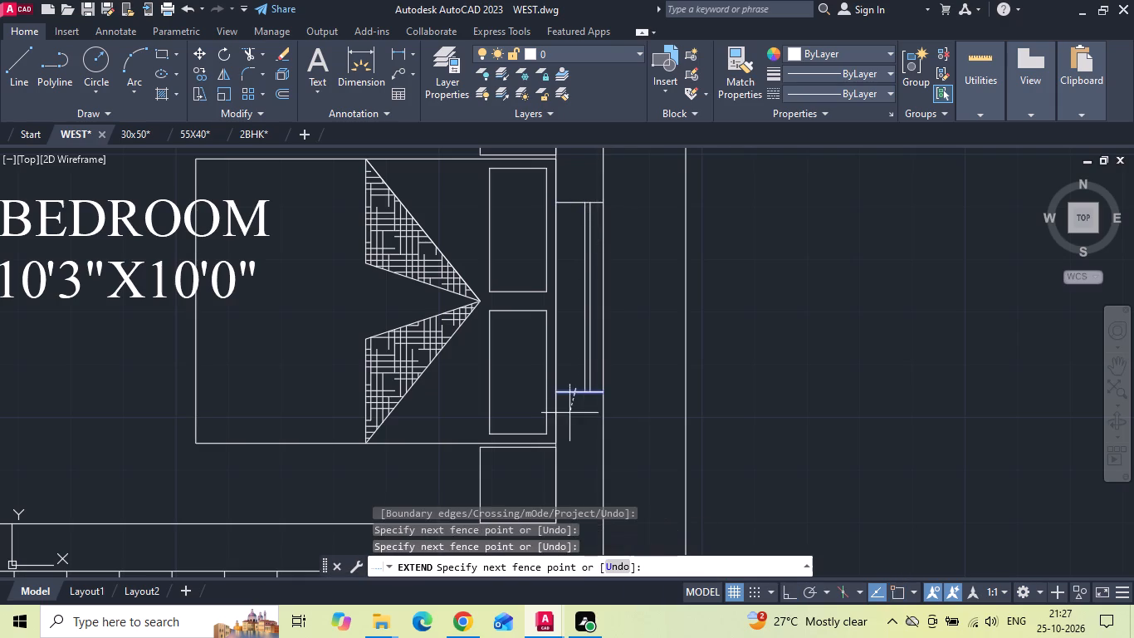
pyautogui.click(569, 420)
pyautogui.scroll(-6, 569, 427)
pyautogui.press('Escape')
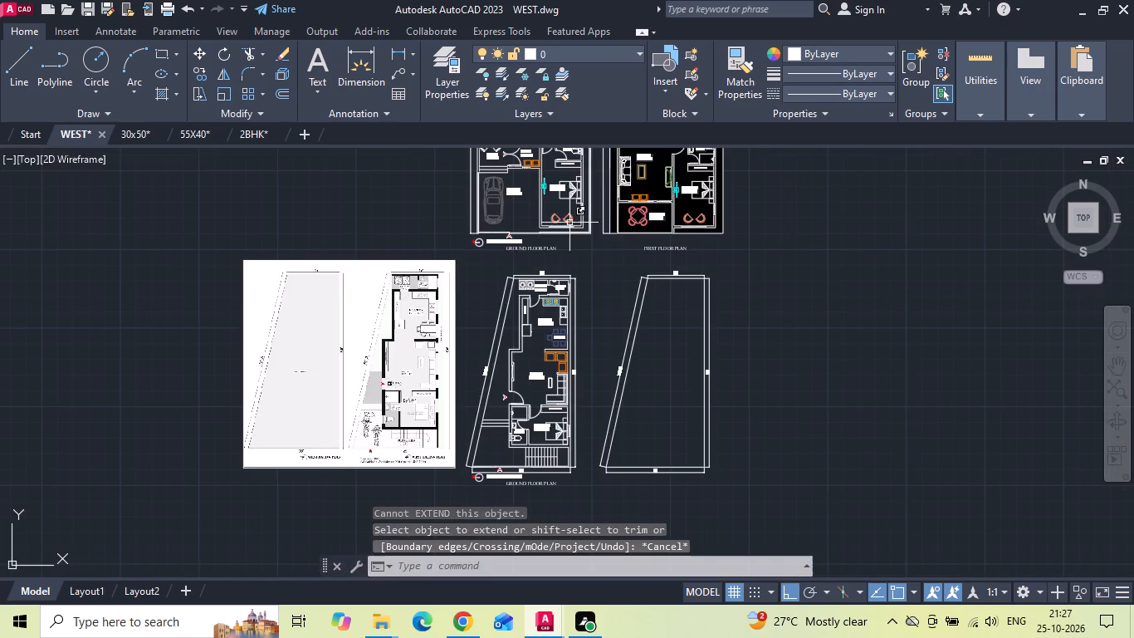
# Measure the bottom wall's thickness in the upper ground floor plan.
pyautogui.scroll(3, 576, 190)
pyautogui.scroll(1, 551, 286)
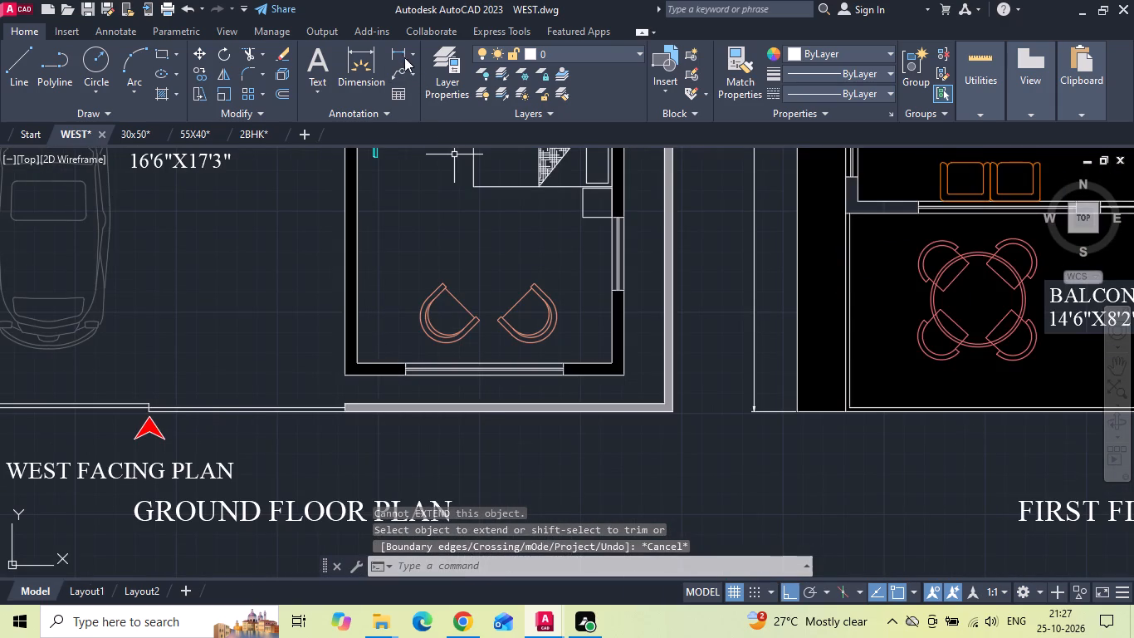
pyautogui.click(401, 53)
pyautogui.scroll(2, 596, 347)
pyautogui.click(595, 377)
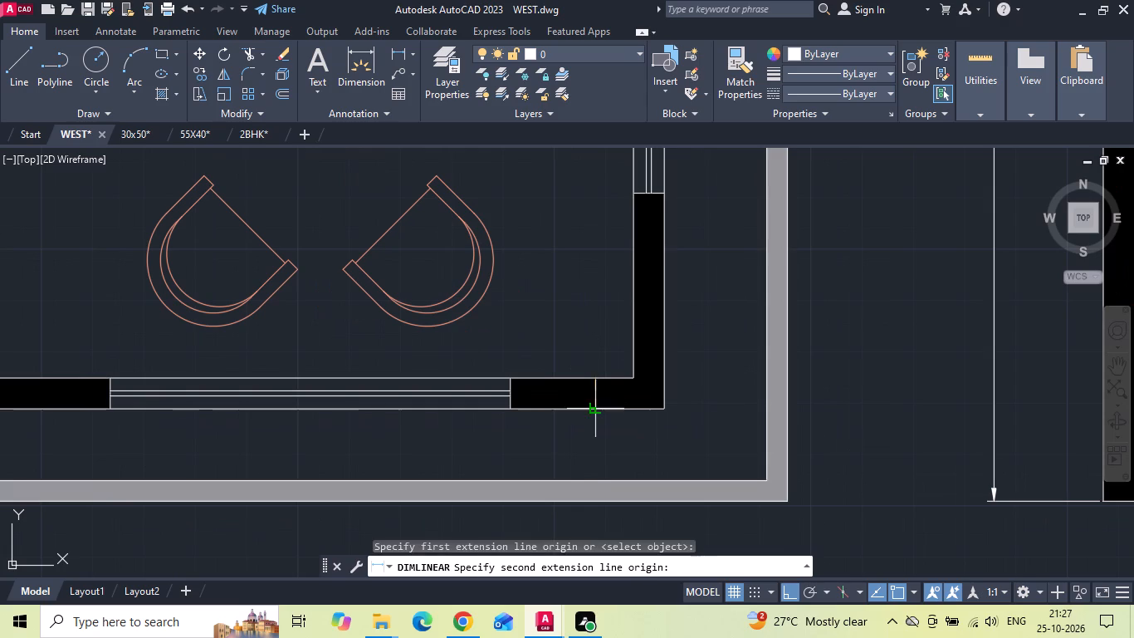
pyautogui.click(596, 407)
pyautogui.scroll(-3, 596, 407)
pyautogui.scroll(3, 595, 431)
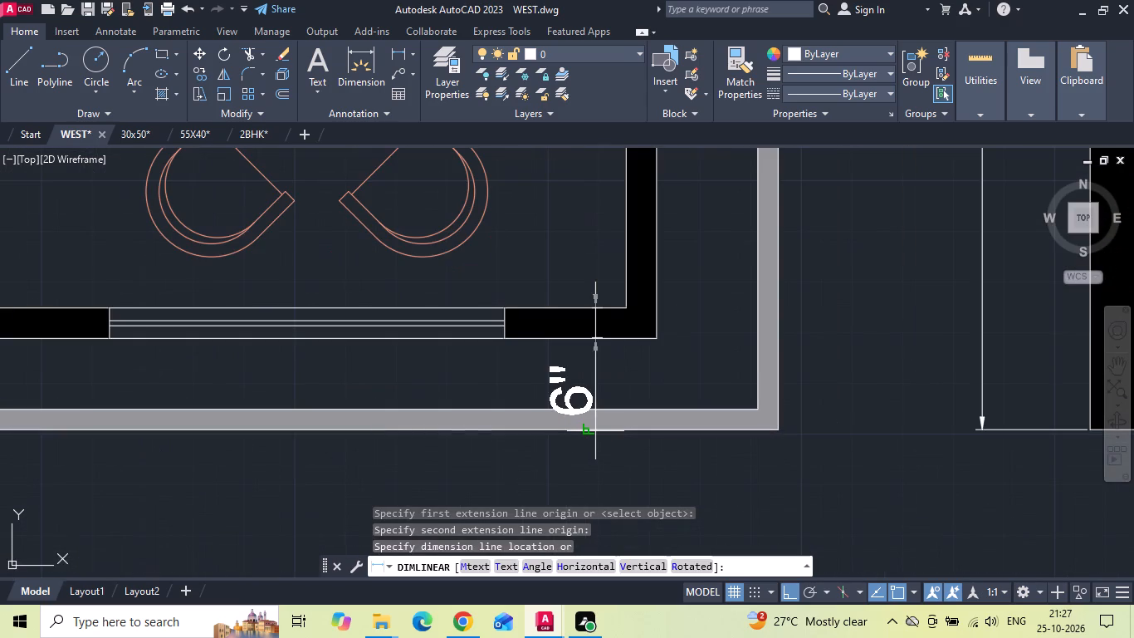
pyautogui.press('Escape')
# Delete the two glazing lines of the BEDROOM window, keeping its end lines.
pyautogui.scroll(-3, 562, 252)
pyautogui.scroll(-4, 524, 330)
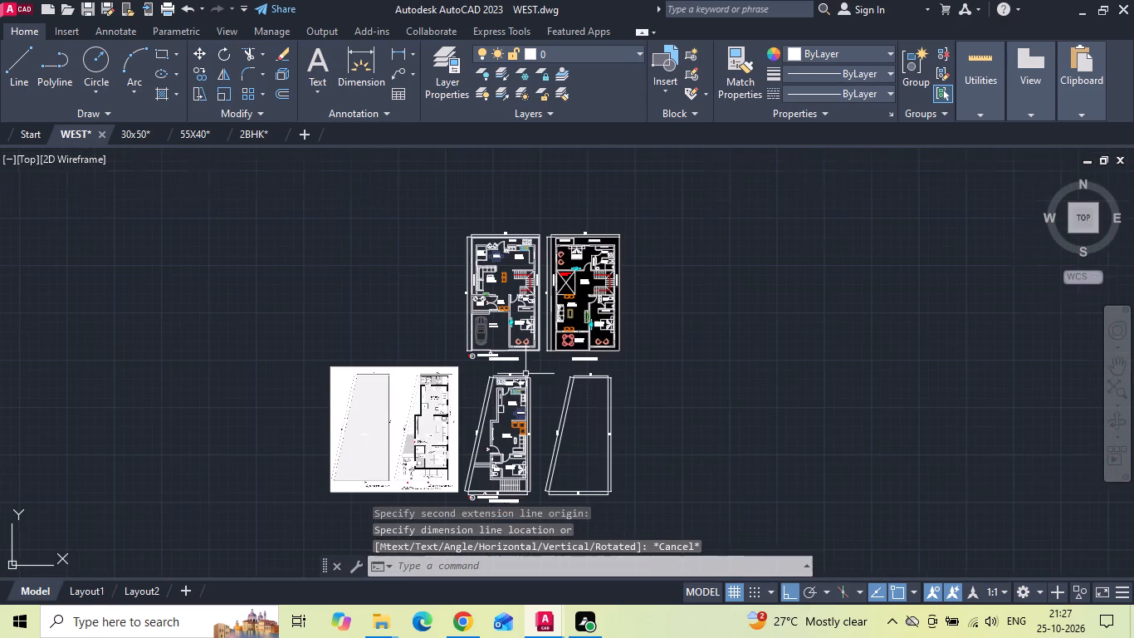
pyautogui.moveTo(525, 445); pyautogui.dragTo(535, 321, button='middle')
pyautogui.scroll(3, 507, 363)
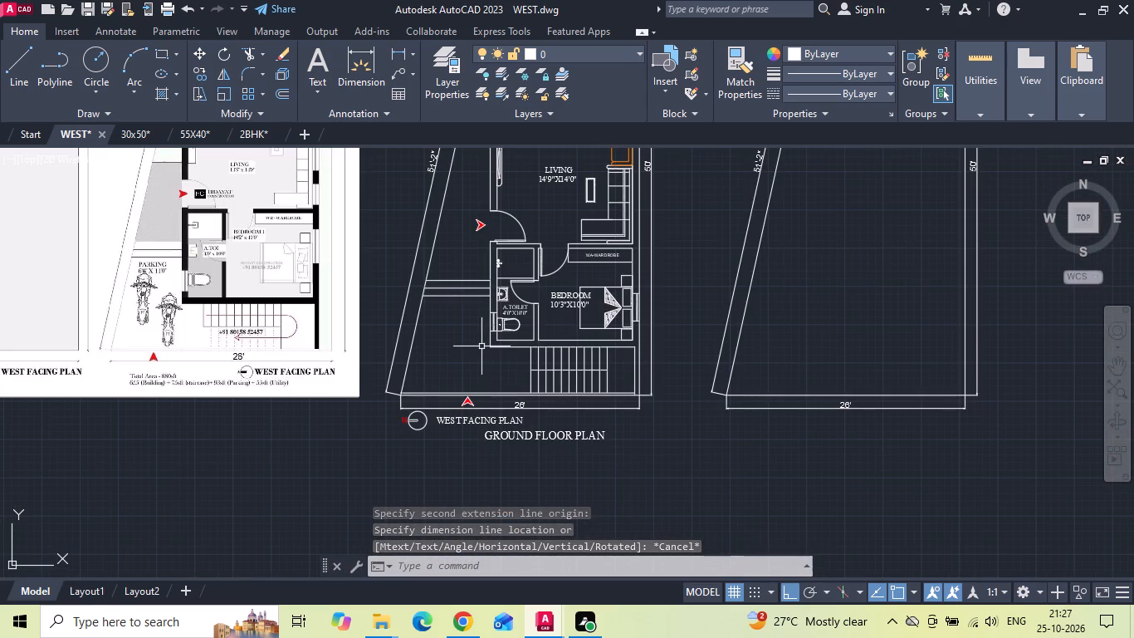
pyautogui.scroll(2, 645, 287)
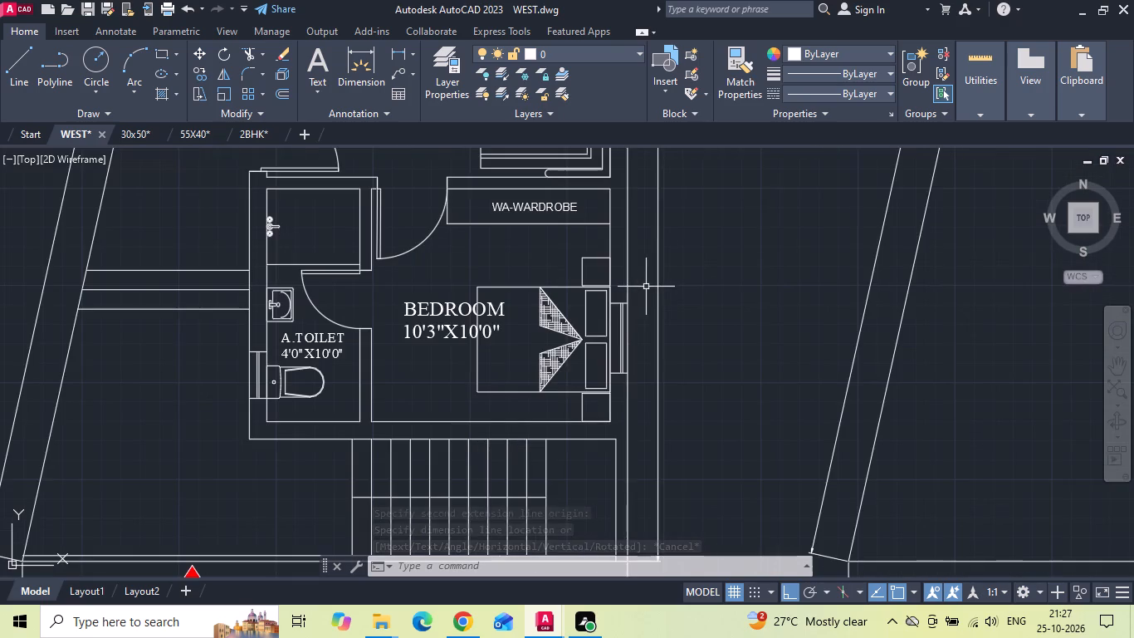
pyautogui.scroll(2, 617, 303)
pyautogui.click(629, 345)
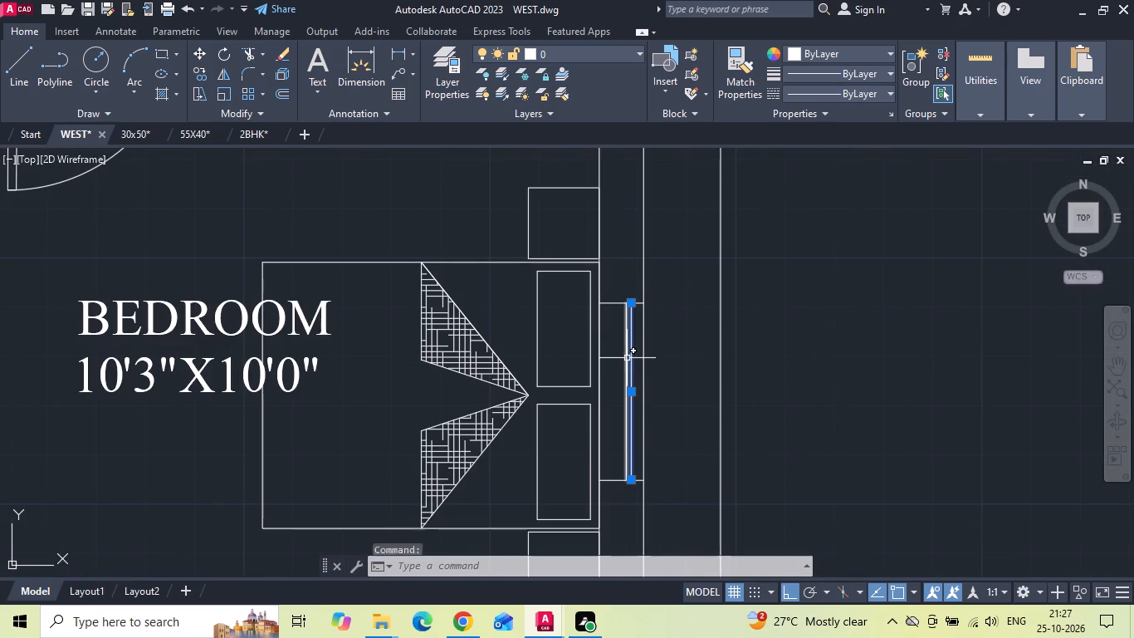
pyautogui.click(627, 358)
pyautogui.press('Delete')
# Move both BEDROOM window end lines up so the upper one aligns with the wardrobe's lower corner.
pyautogui.moveTo(628, 282); pyautogui.dragTo(613, 353)
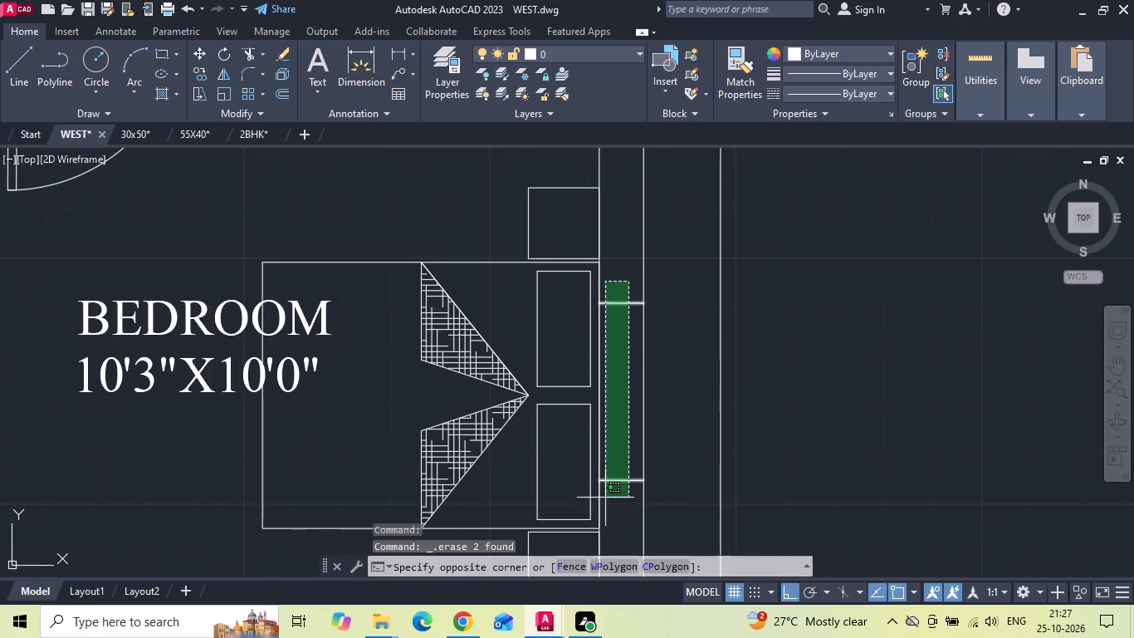
pyautogui.click(606, 502)
pyautogui.rightClick(620, 344)
pyautogui.click(633, 322)
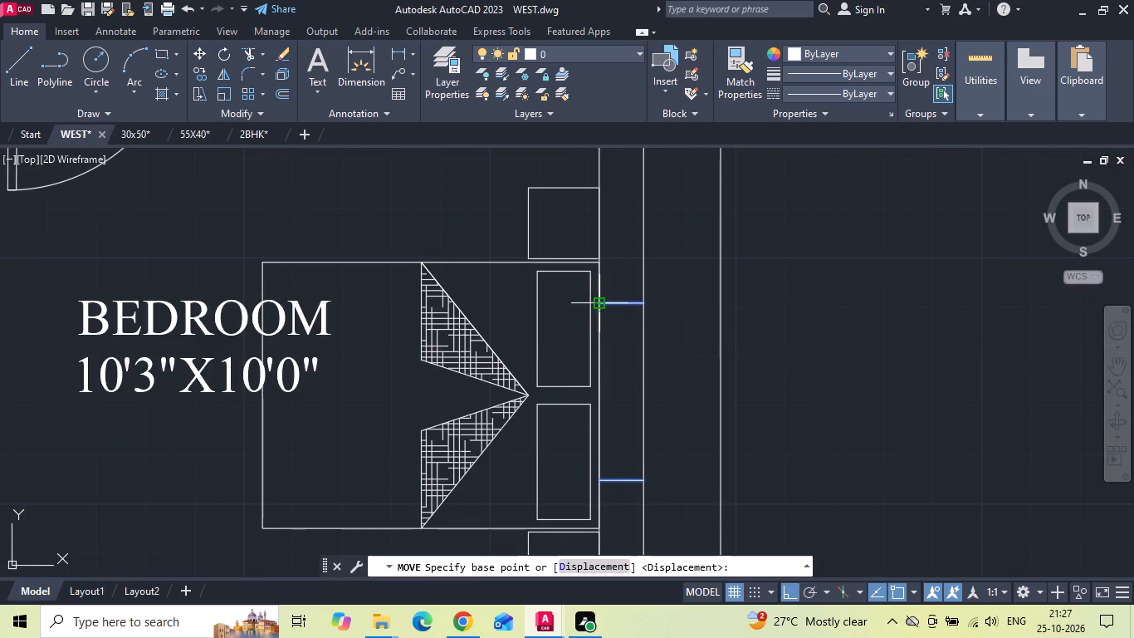
pyautogui.click(598, 301)
pyautogui.scroll(-2, 593, 362)
pyautogui.scroll(2, 593, 265)
pyautogui.click(600, 263)
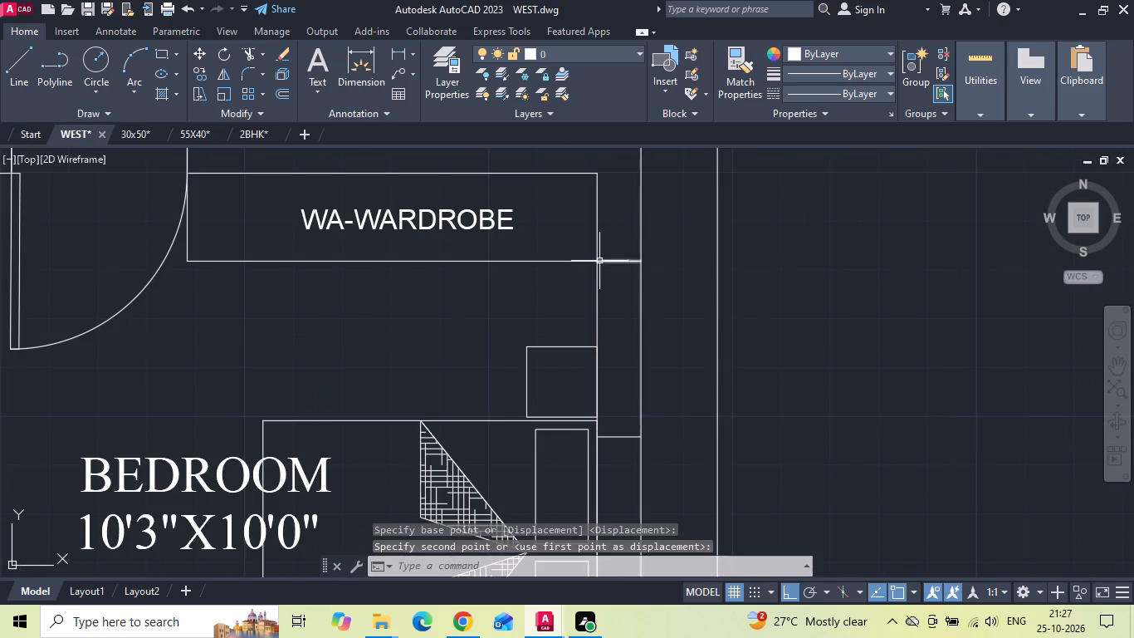
# Move both BEDROOM window end lines 6" down along the wall.
pyautogui.moveTo(577, 243); pyautogui.dragTo(599, 290)
pyautogui.click(675, 454)
pyautogui.rightClick(676, 346)
pyautogui.click(723, 320)
pyautogui.moveTo(944, 295); pyautogui.dragTo(945, 310)
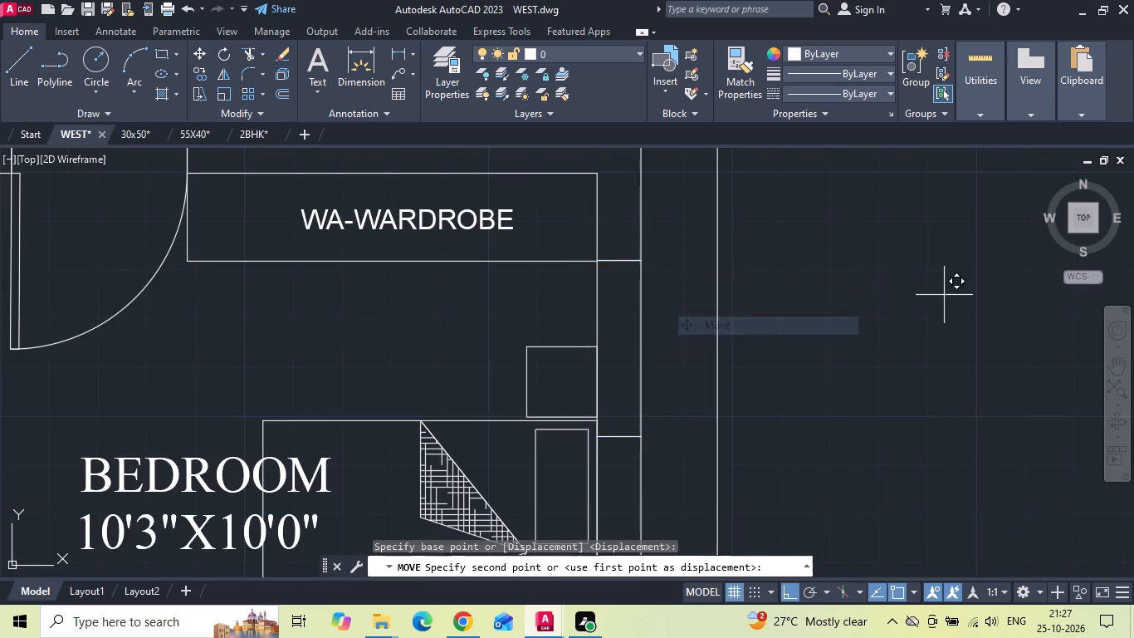
pyautogui.moveTo(945, 310); pyautogui.dragTo(941, 323)
pyautogui.write('6')
pyautogui.press('space')
# Measure the distance between the BEDROOM window's two end lines along the outer wall face.
pyautogui.scroll(-3, 936, 319)
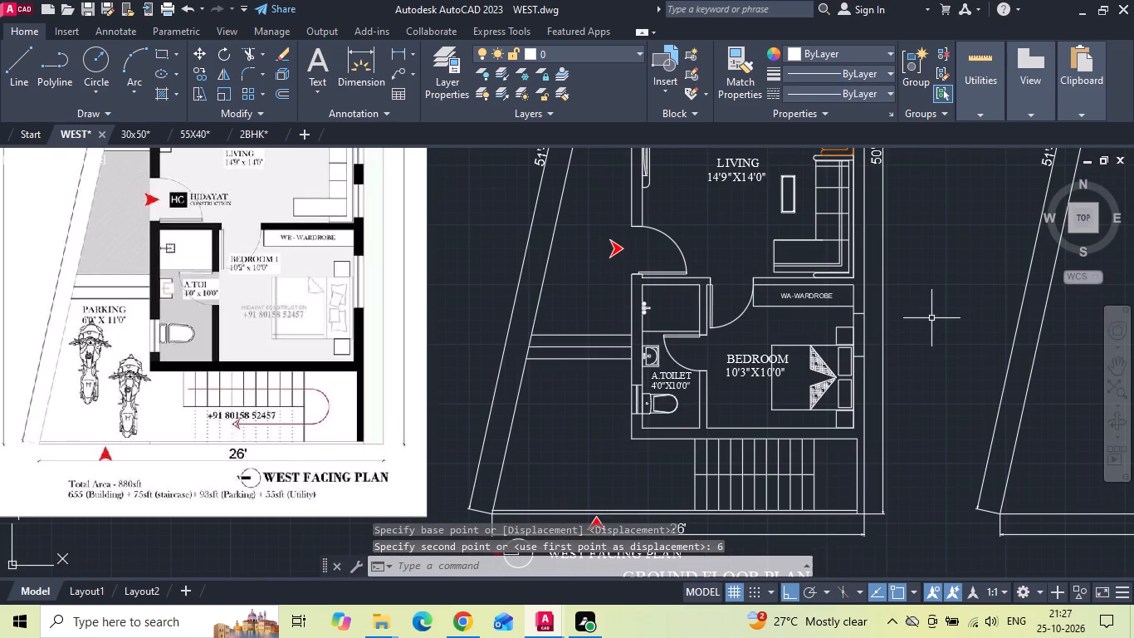
pyautogui.scroll(2, 903, 331)
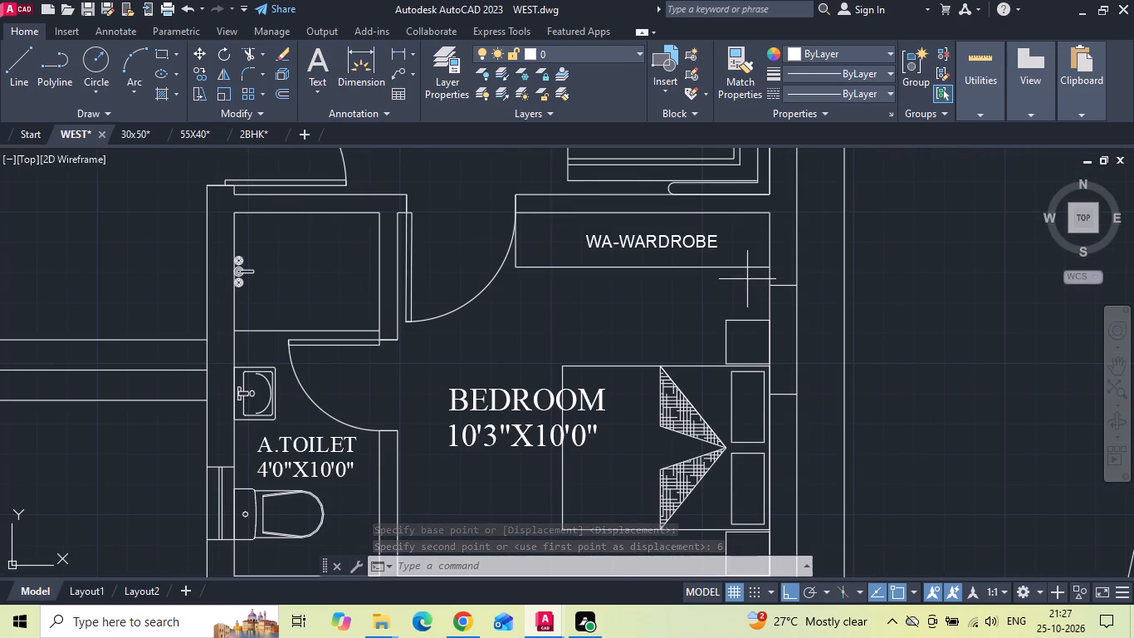
pyautogui.click(747, 279)
pyautogui.click(826, 403)
pyautogui.press('Escape')
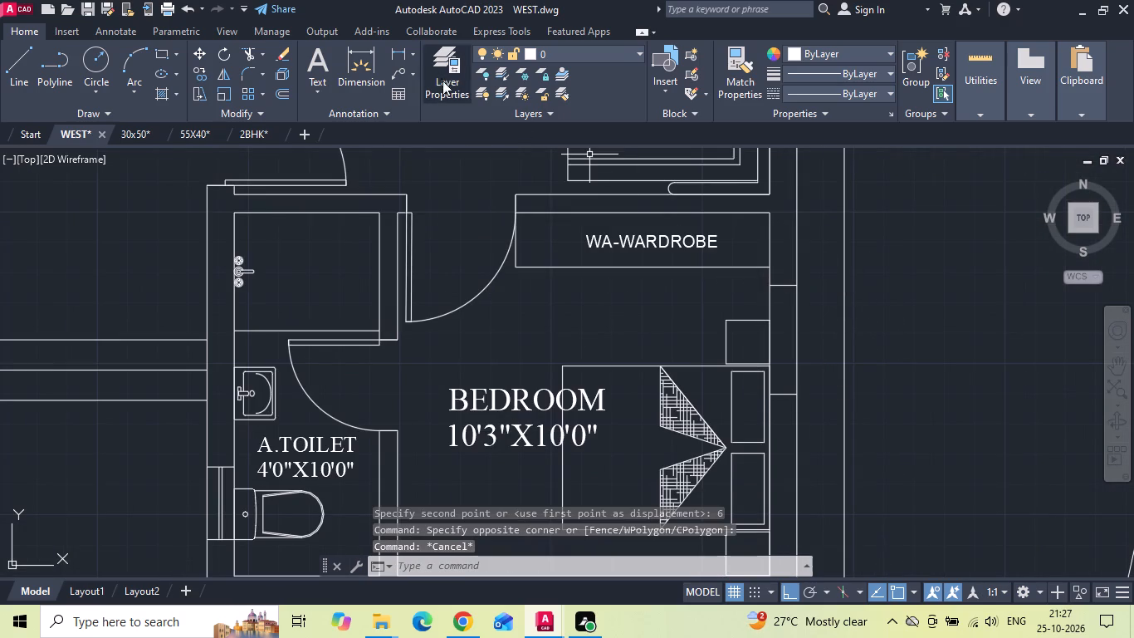
pyautogui.click(389, 54)
pyautogui.moveTo(797, 284); pyautogui.dragTo(795, 292)
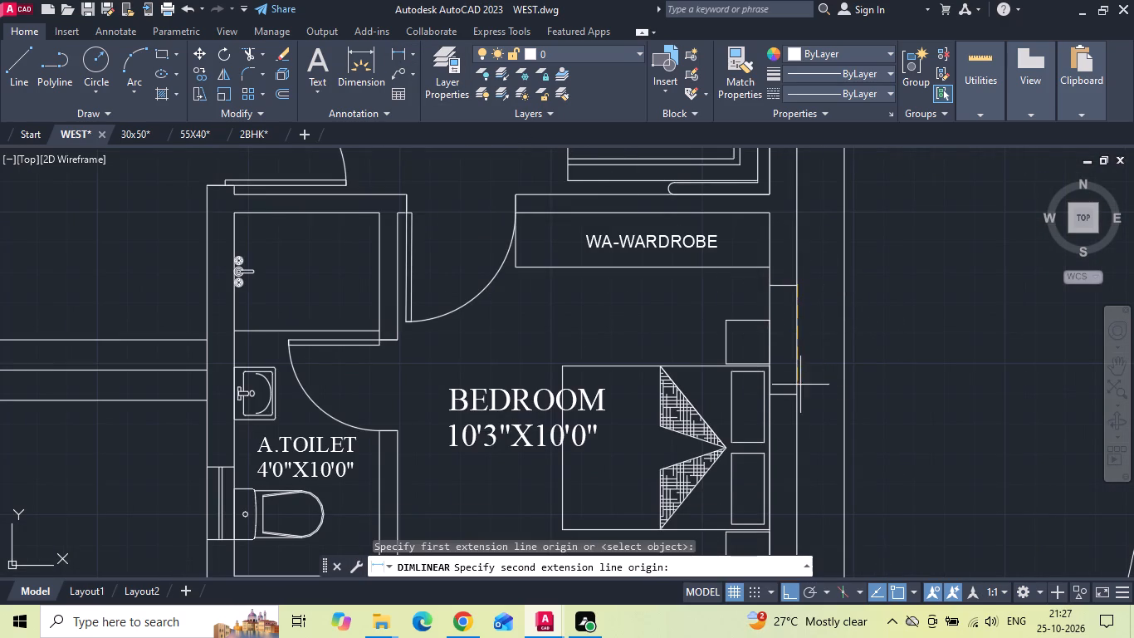
pyautogui.click(798, 401)
pyautogui.press('Escape')
# Move the BEDROOM window's lower end line 12" down.
pyautogui.moveTo(789, 386); pyautogui.dragTo(788, 409)
pyautogui.click(785, 429)
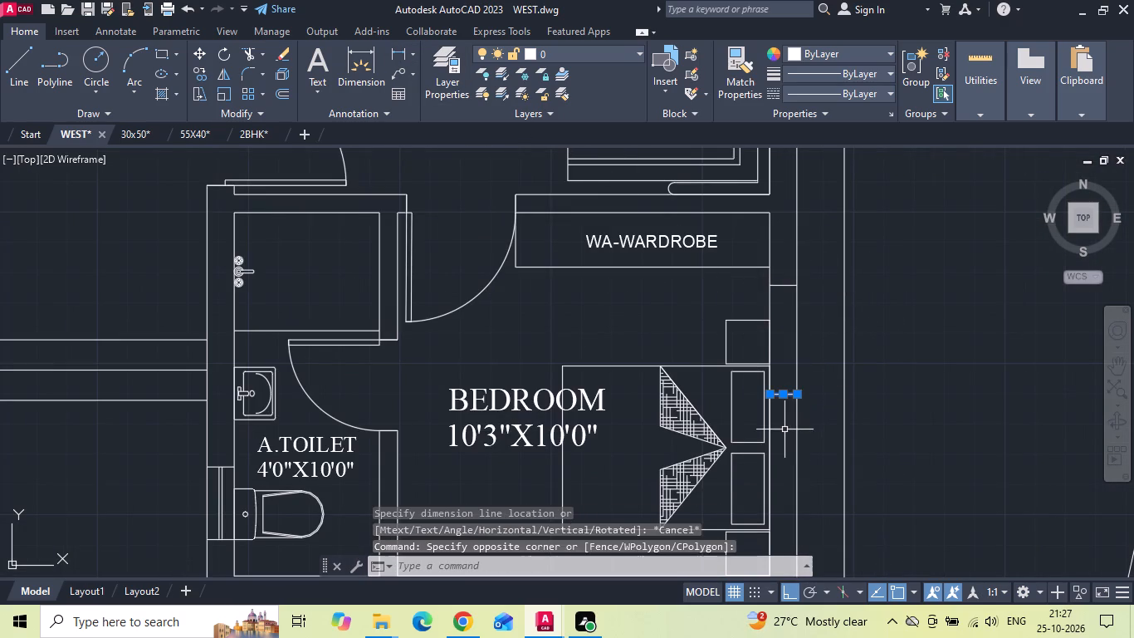
pyautogui.rightClick(785, 429)
pyautogui.click(848, 125)
pyautogui.moveTo(912, 265); pyautogui.dragTo(913, 296)
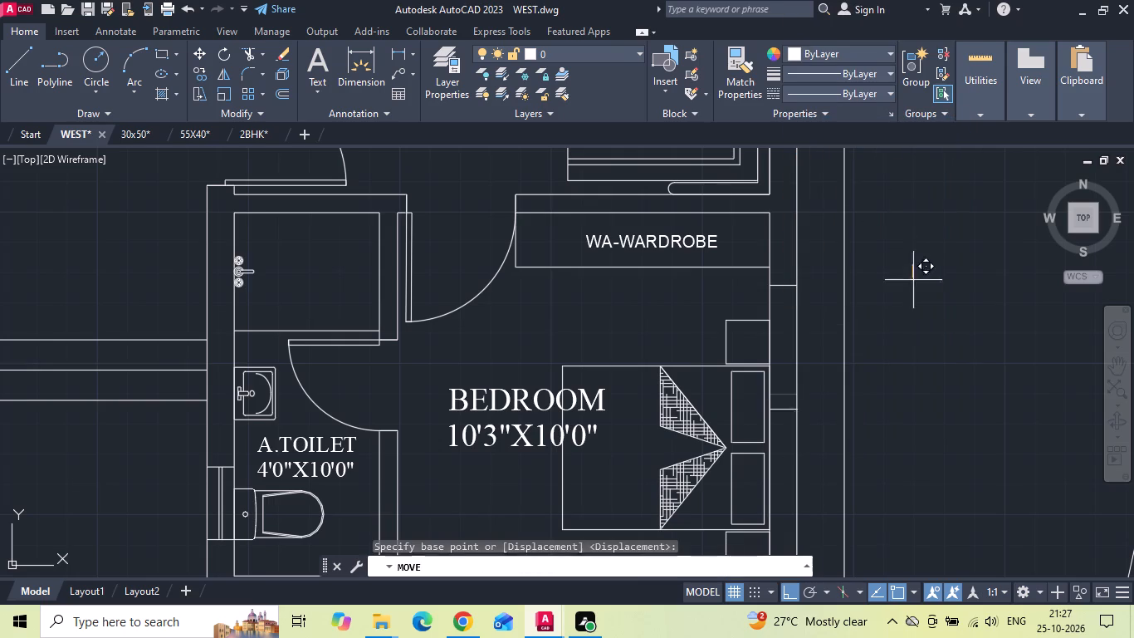
pyautogui.moveTo(913, 296); pyautogui.dragTo(912, 316)
pyautogui.write('12')
pyautogui.press('space')
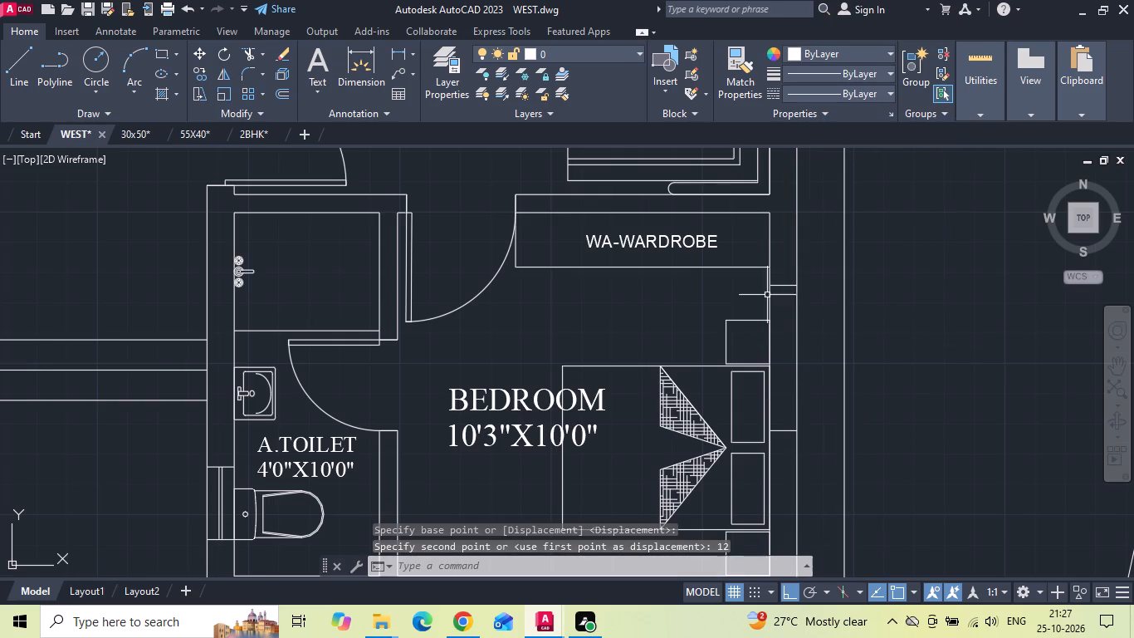
# Copy the BEDROOM's right inner wall line 4" and 5" toward the outer face as glazing lines.
pyautogui.click(770, 278)
pyautogui.rightClick(877, 223)
pyautogui.click(911, 319)
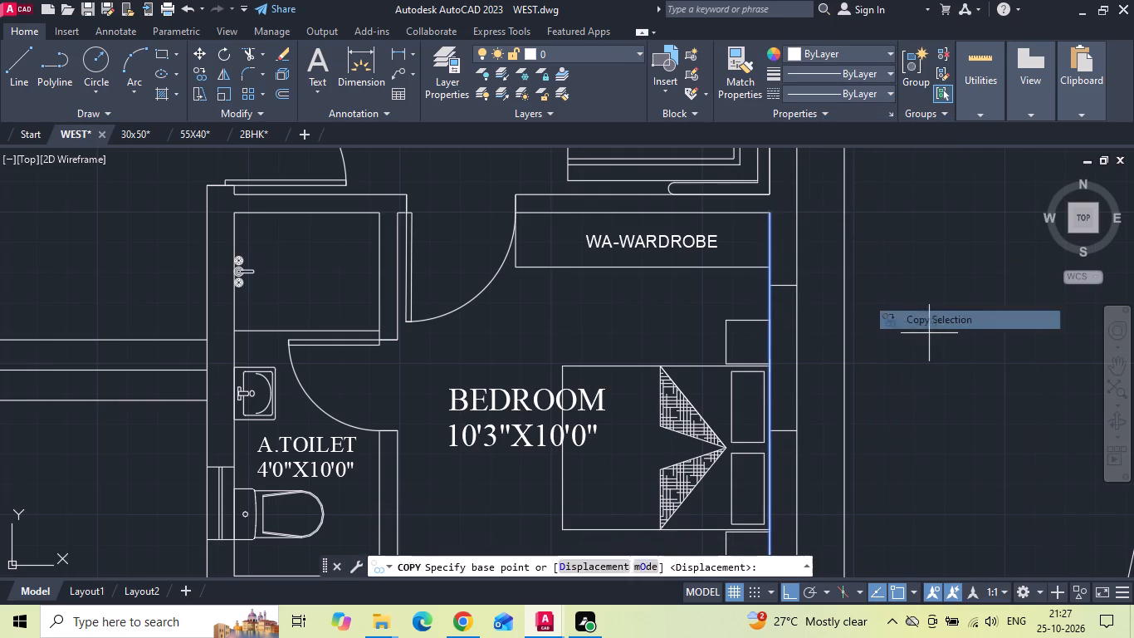
pyautogui.moveTo(930, 333); pyautogui.dragTo(939, 333)
pyautogui.write('4 5')
pyautogui.press('space')
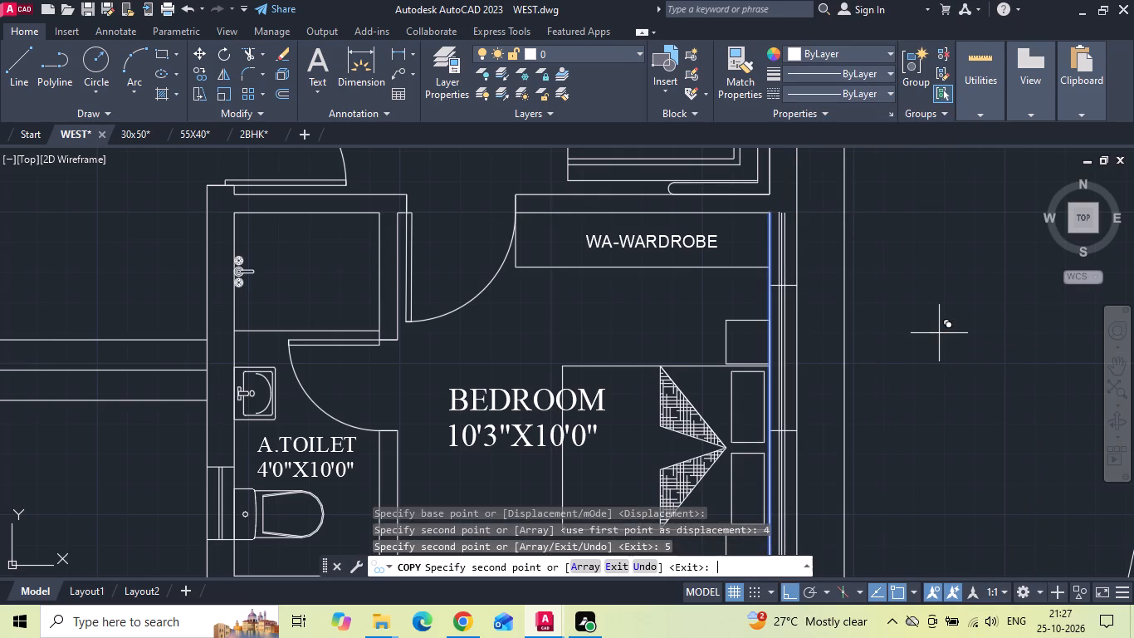
pyautogui.press('F1')
pyautogui.press('Escape')
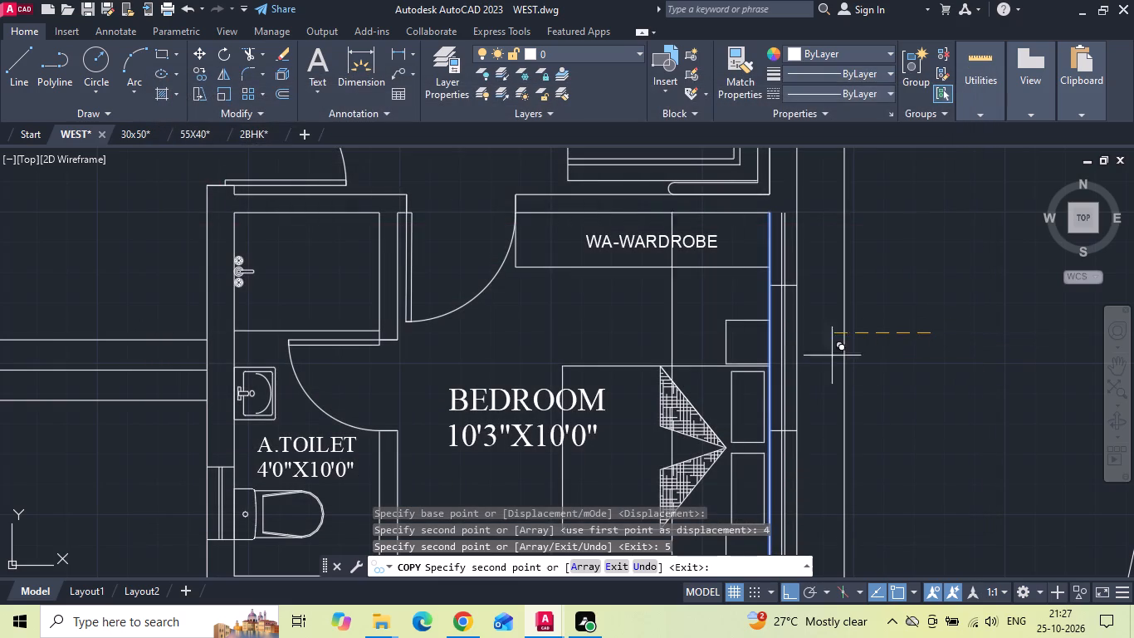
pyautogui.press('Escape')
# Trim the two glazing lines above and below the BEDROOM window's end lines.
pyautogui.press('t')
pyautogui.press('r')
pyautogui.press('space')
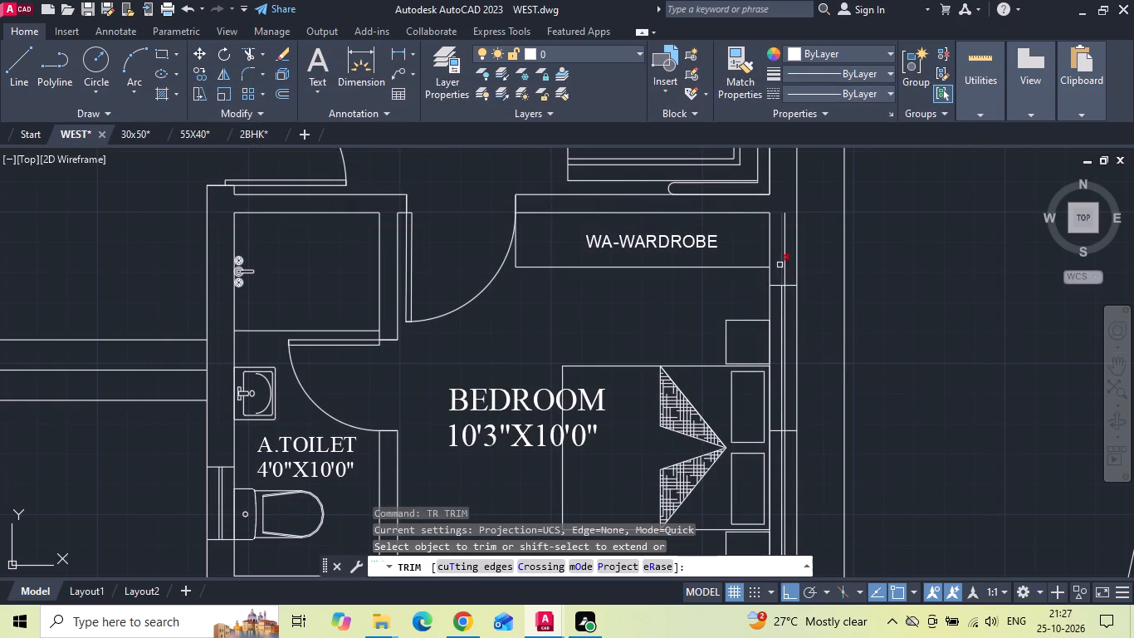
pyautogui.click(782, 259)
pyautogui.click(785, 254)
pyautogui.click(785, 481)
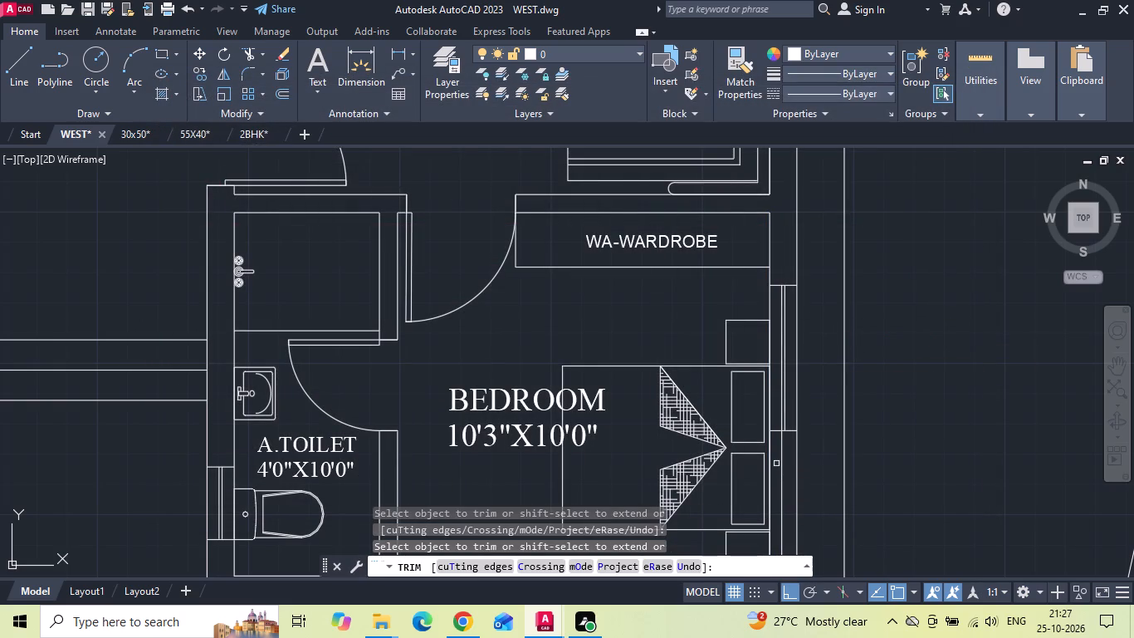
pyautogui.click(781, 455)
pyautogui.press('Escape')
# Copy the complete BEDROOM window straight up the same wall to the LIVING room beside the sofa.
pyautogui.scroll(-2, 839, 425)
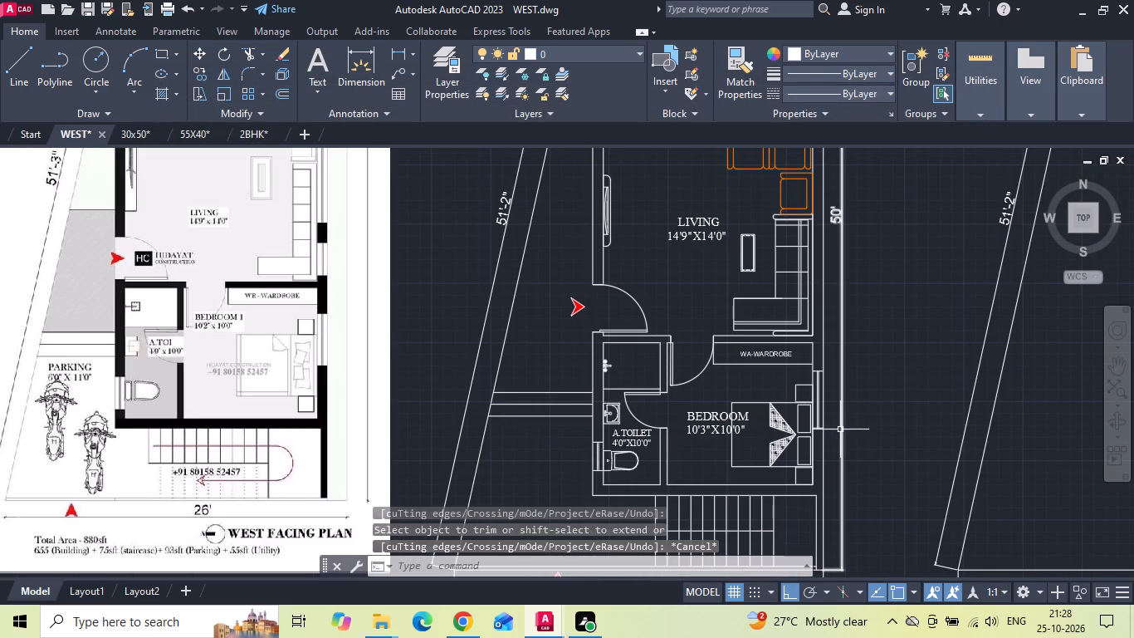
pyautogui.scroll(-1, 840, 430)
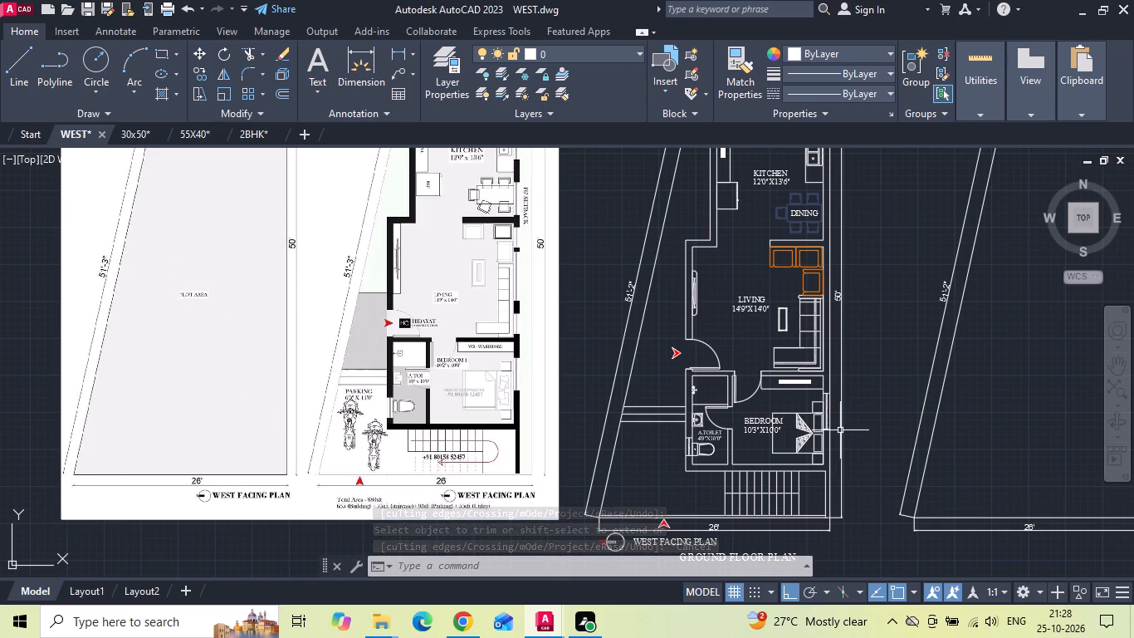
pyautogui.scroll(2, 870, 457)
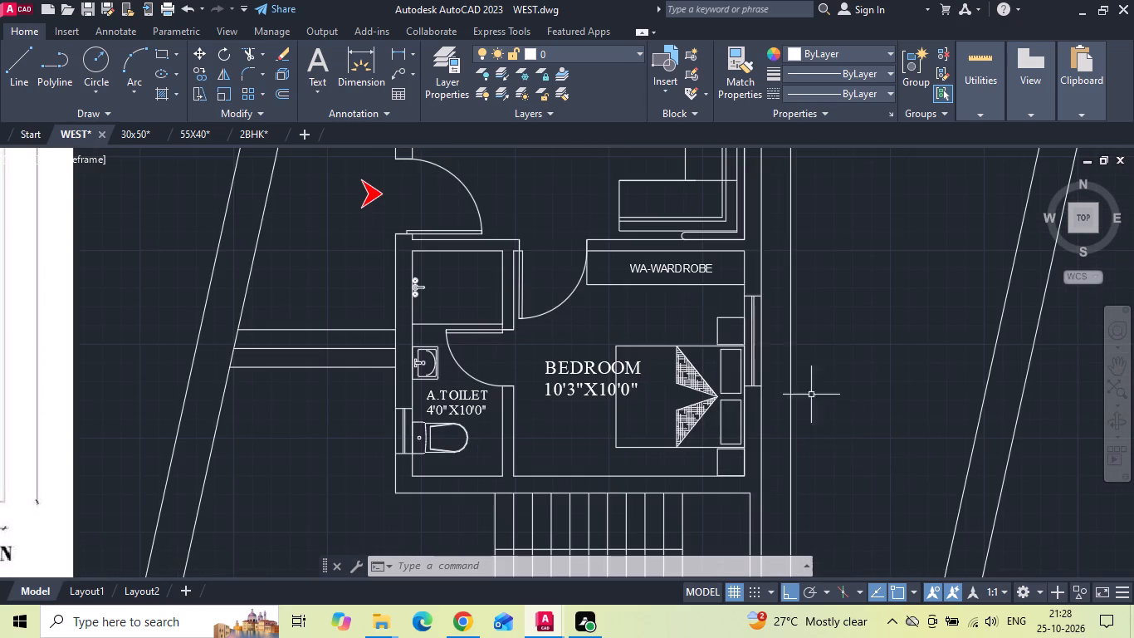
pyautogui.click(735, 292)
pyautogui.click(769, 416)
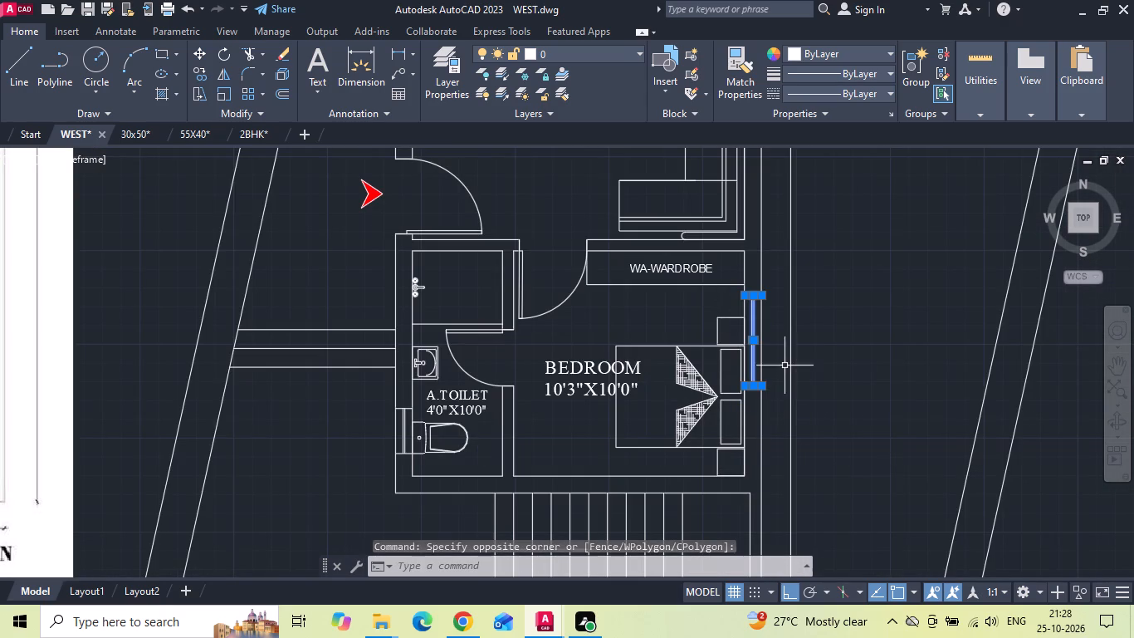
pyautogui.rightClick(785, 366)
pyautogui.click(804, 341)
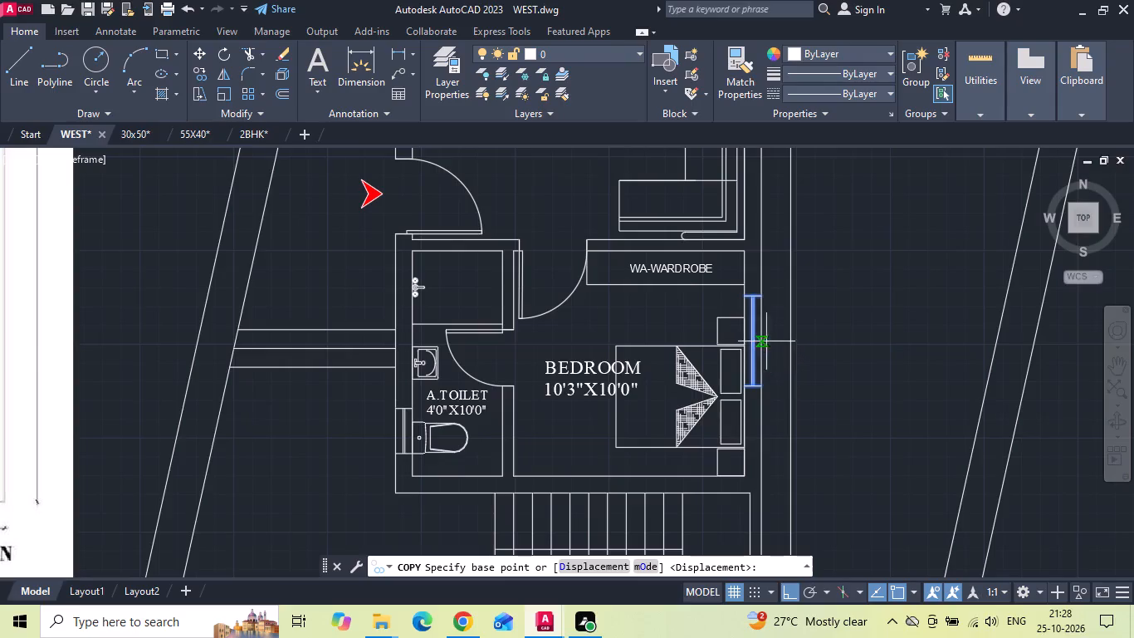
pyautogui.click(741, 341)
pyautogui.moveTo(743, 277); pyautogui.dragTo(739, 394, button='middle')
pyautogui.scroll(-2, 739, 391)
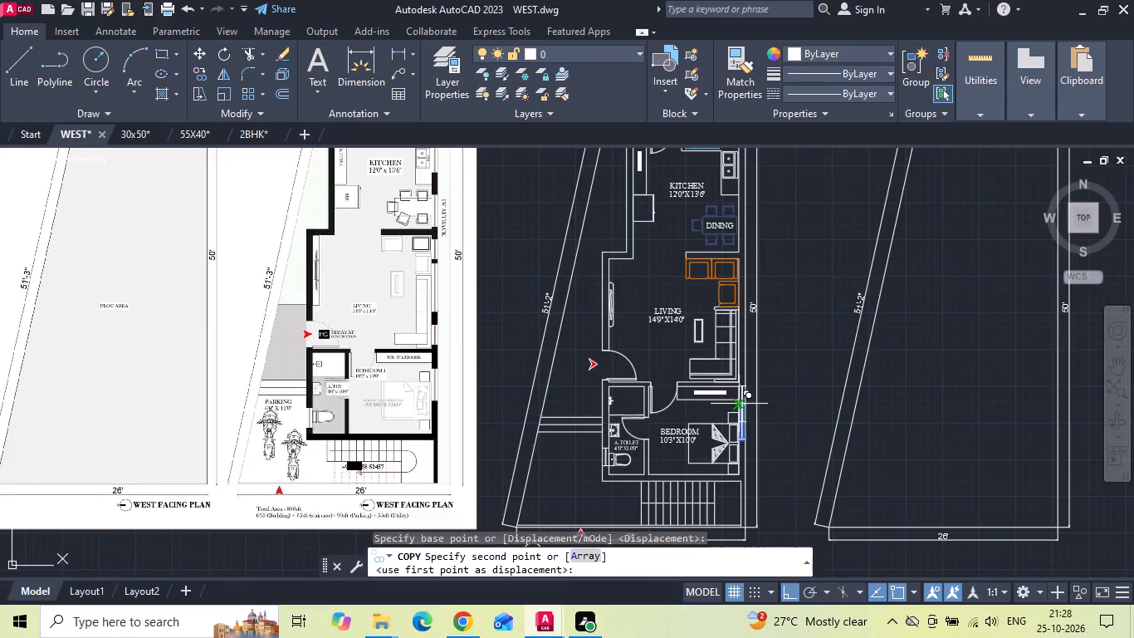
pyautogui.scroll(2, 750, 311)
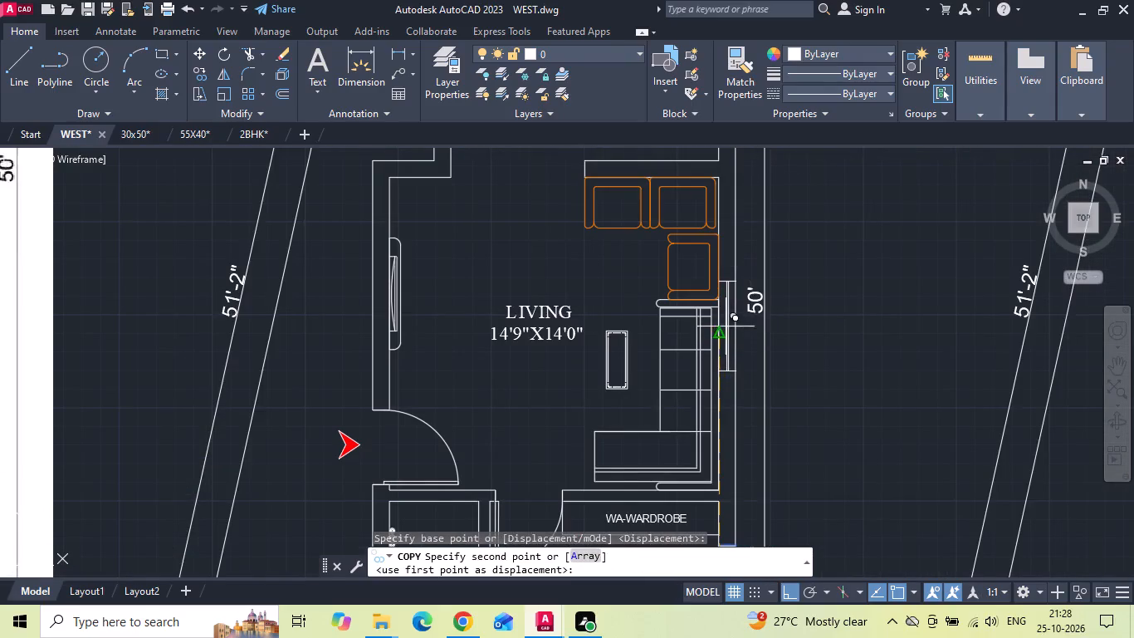
pyautogui.click(719, 332)
pyautogui.press('Escape')
# Copy the LIVING window's upper end line 1'6" up along the wall and erase the original line.
pyautogui.scroll(-1, 782, 342)
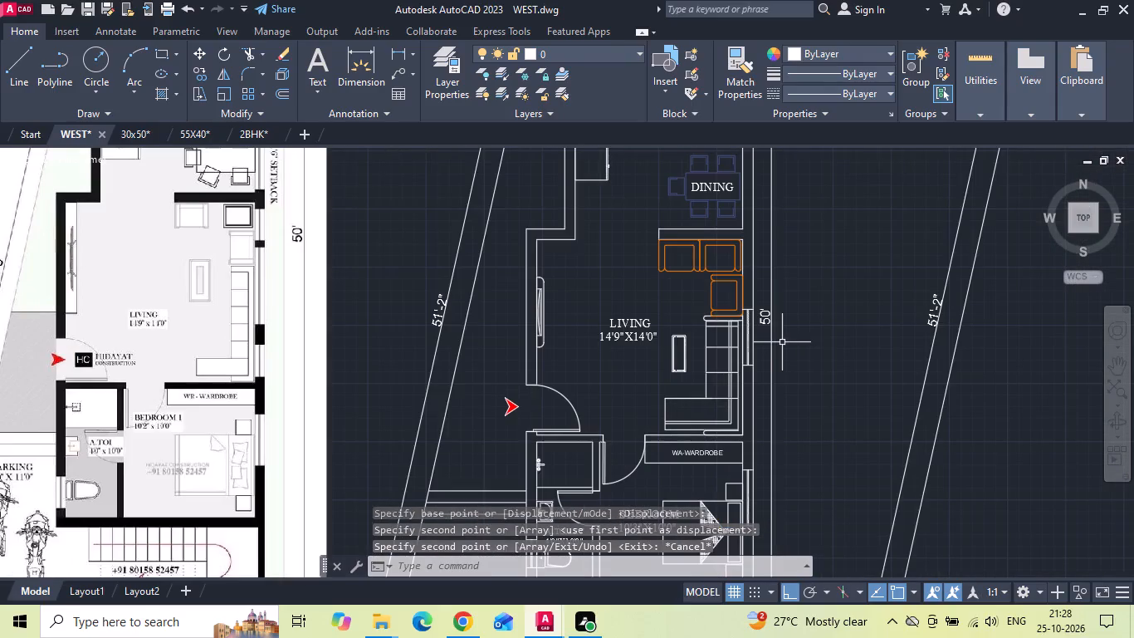
pyautogui.scroll(2, 762, 333)
pyautogui.click(731, 270)
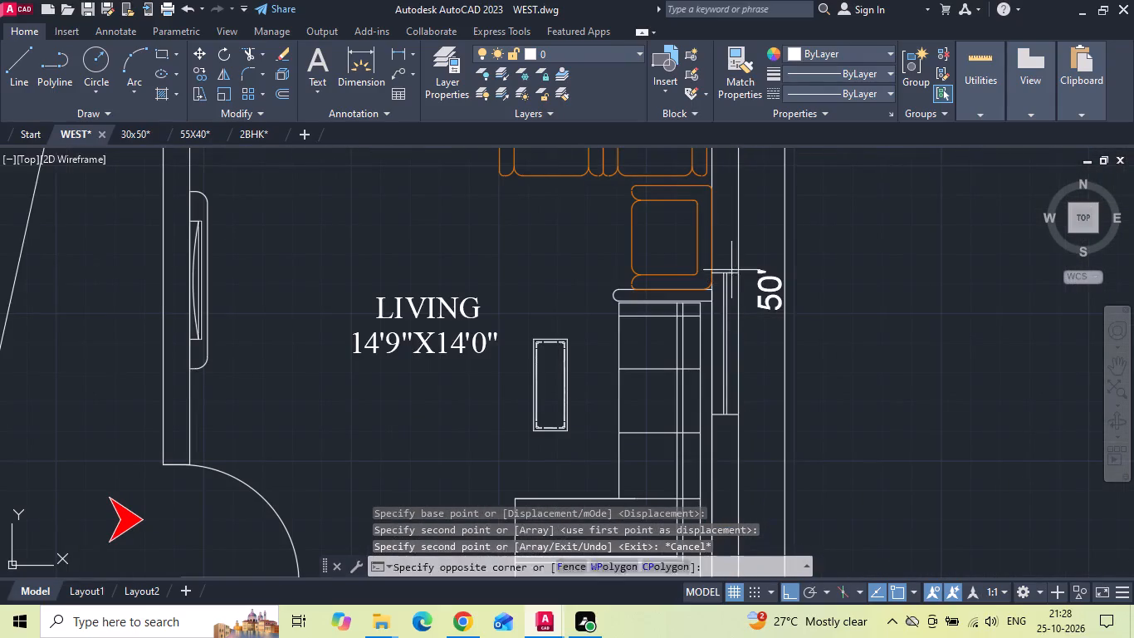
pyautogui.click(730, 283)
pyautogui.rightClick(730, 284)
pyautogui.click(752, 315)
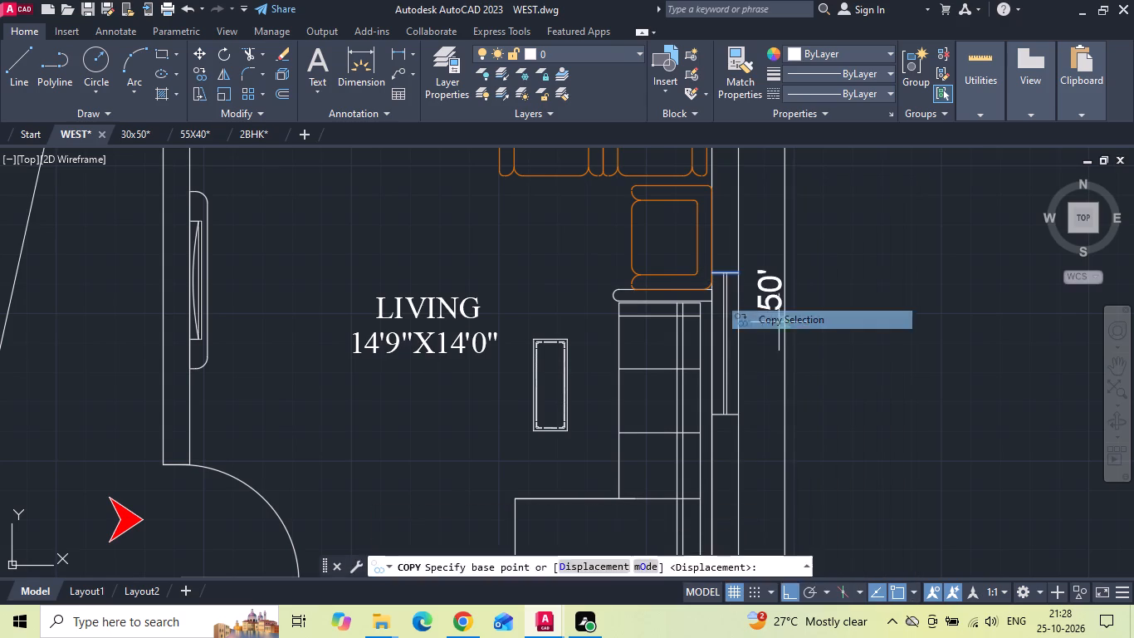
pyautogui.click(844, 361)
pyautogui.press('1')
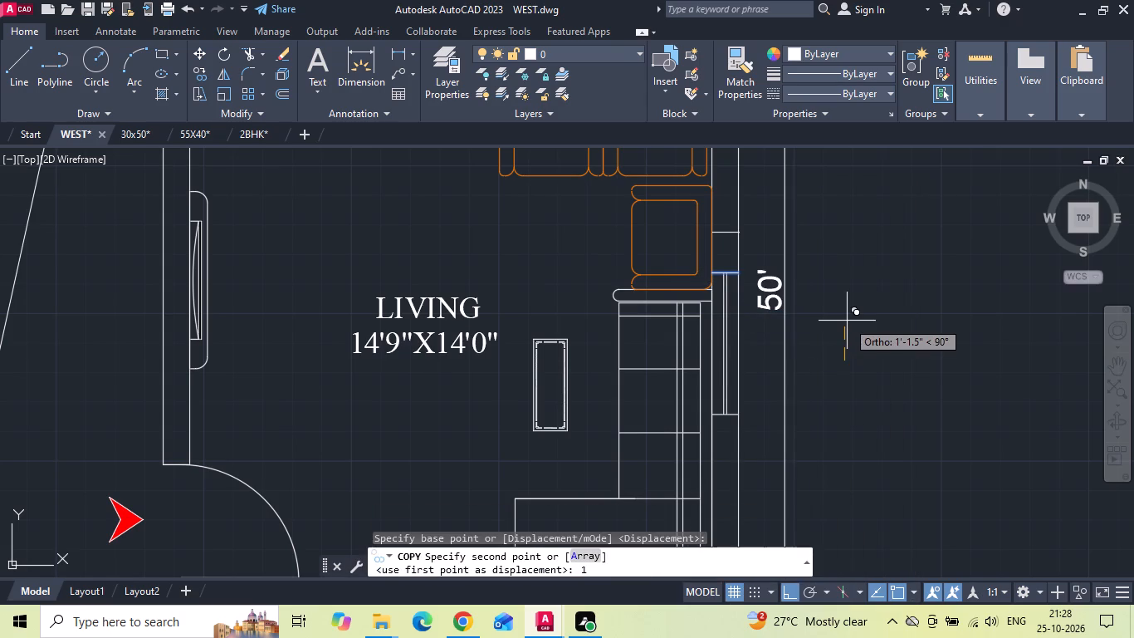
pyautogui.write("'6")
pyautogui.press('space')
pyautogui.press('Escape')
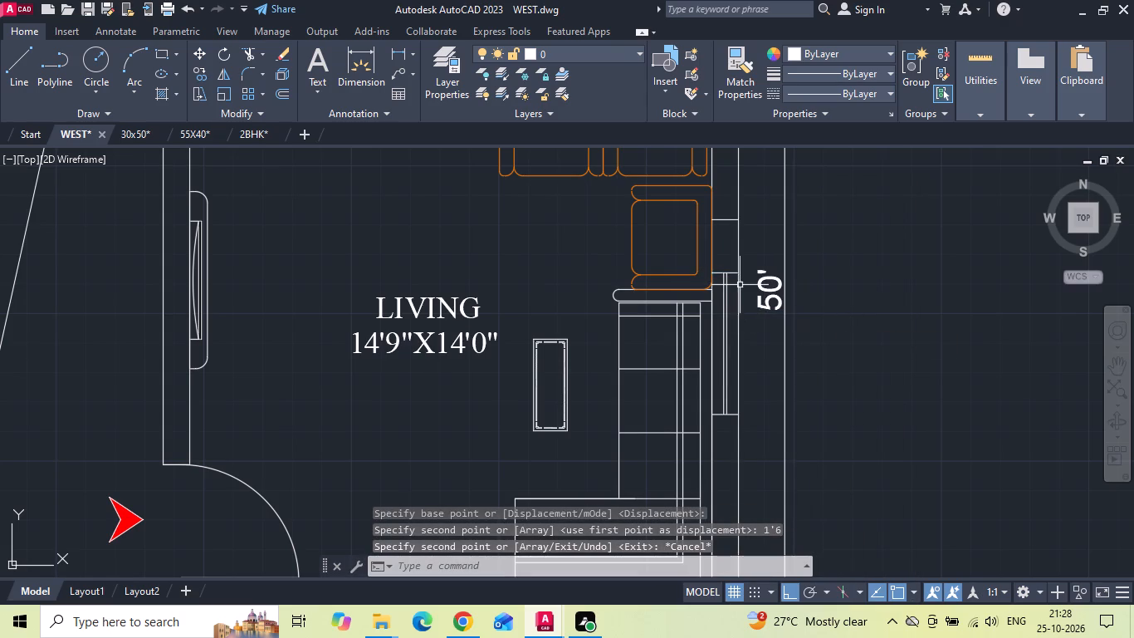
pyautogui.click(736, 273)
pyautogui.press('Delete')
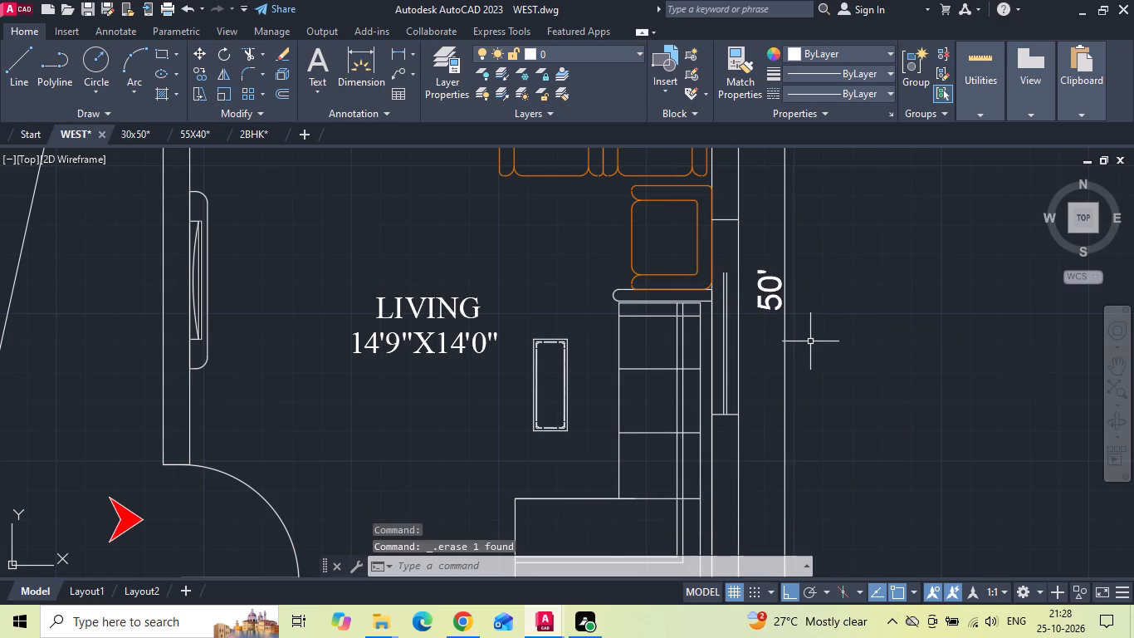
# Extend the LIVING window's two glazing lines up to the new upper end line.
pyautogui.press('e')
pyautogui.press('x')
pyautogui.press('space')
pyautogui.click(727, 325)
pyautogui.click(721, 305)
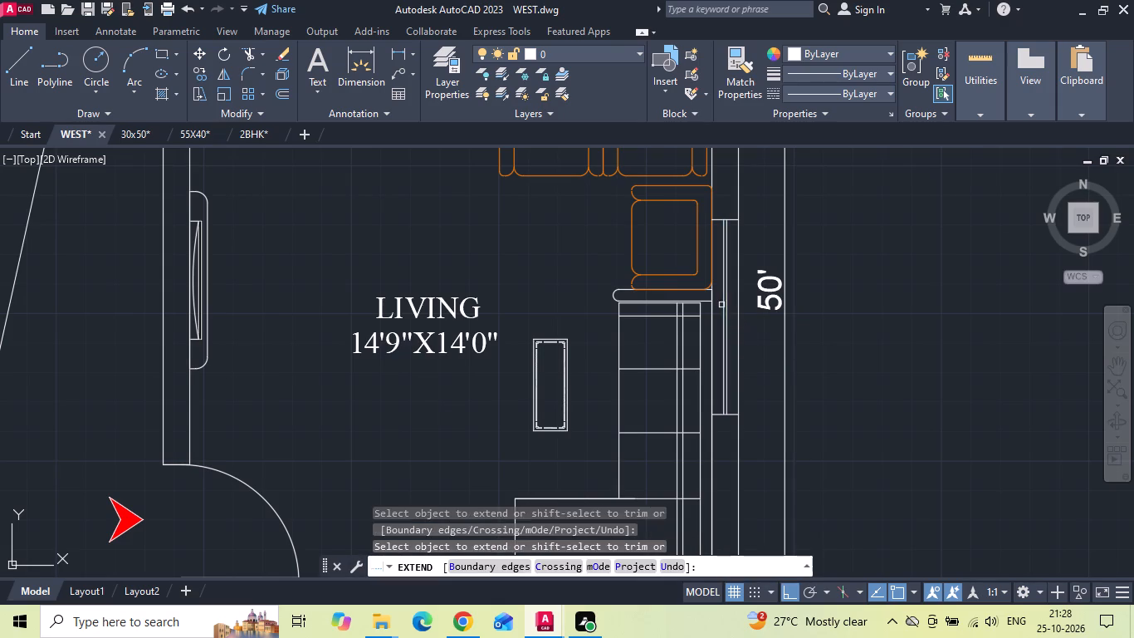
pyautogui.press('Escape')
# Move the LIVING window's lower end line 1'6" down along the wall.
pyautogui.click(731, 412)
pyautogui.rightClick(731, 410)
pyautogui.click(731, 414)
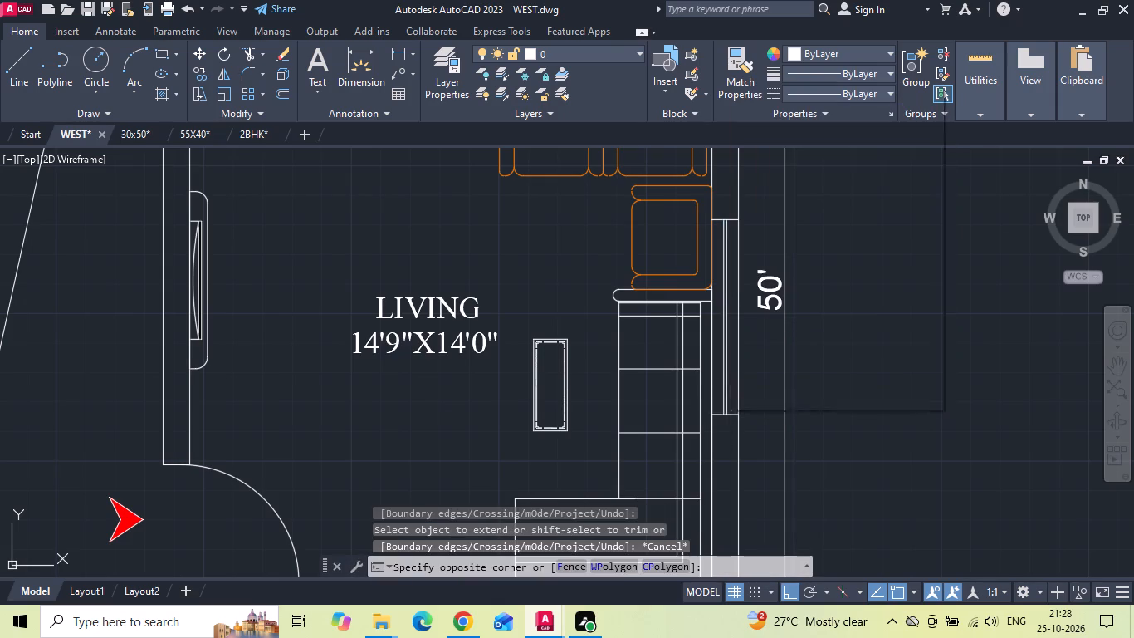
pyautogui.click(731, 414)
pyautogui.rightClick(732, 410)
pyautogui.click(755, 307)
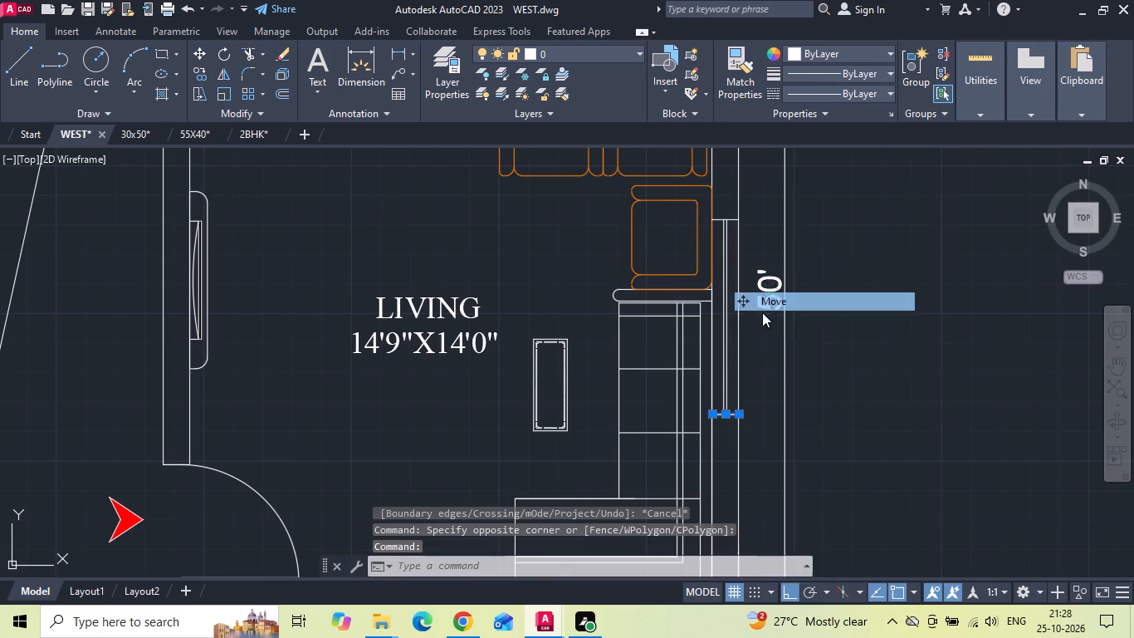
pyautogui.moveTo(909, 375); pyautogui.dragTo(907, 400)
pyautogui.write("1'6")
pyautogui.press('space')
# Extend the LIVING window's two glazing lines down to the moved lower end line.
pyautogui.press('e')
pyautogui.press('x')
pyautogui.press('space')
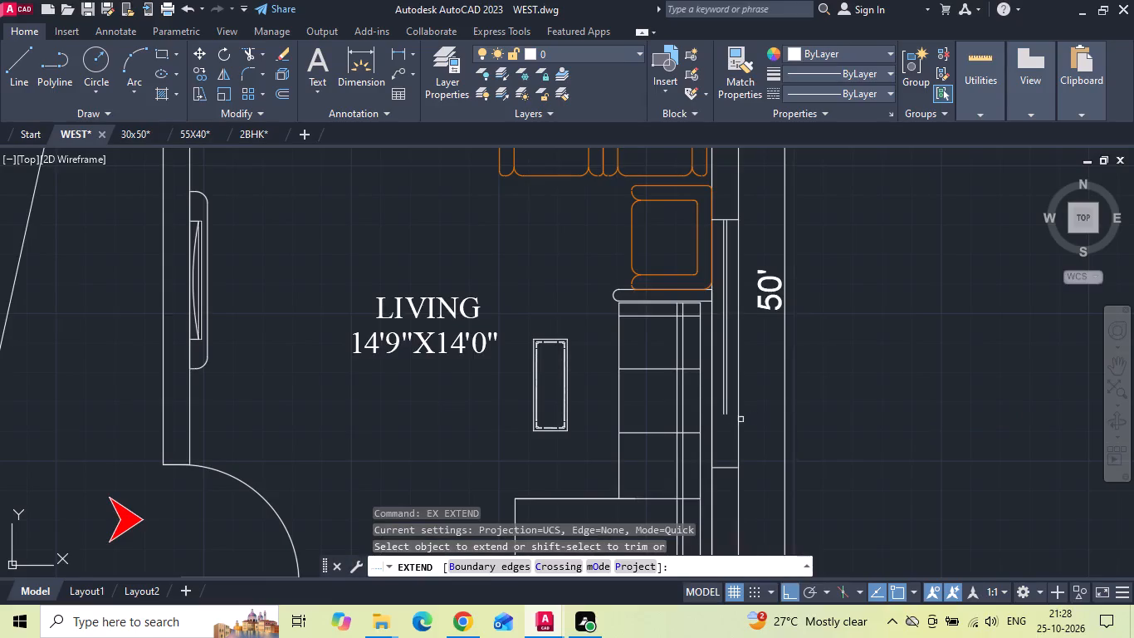
pyautogui.click(726, 413)
pyautogui.click(723, 406)
pyautogui.scroll(-1, 897, 373)
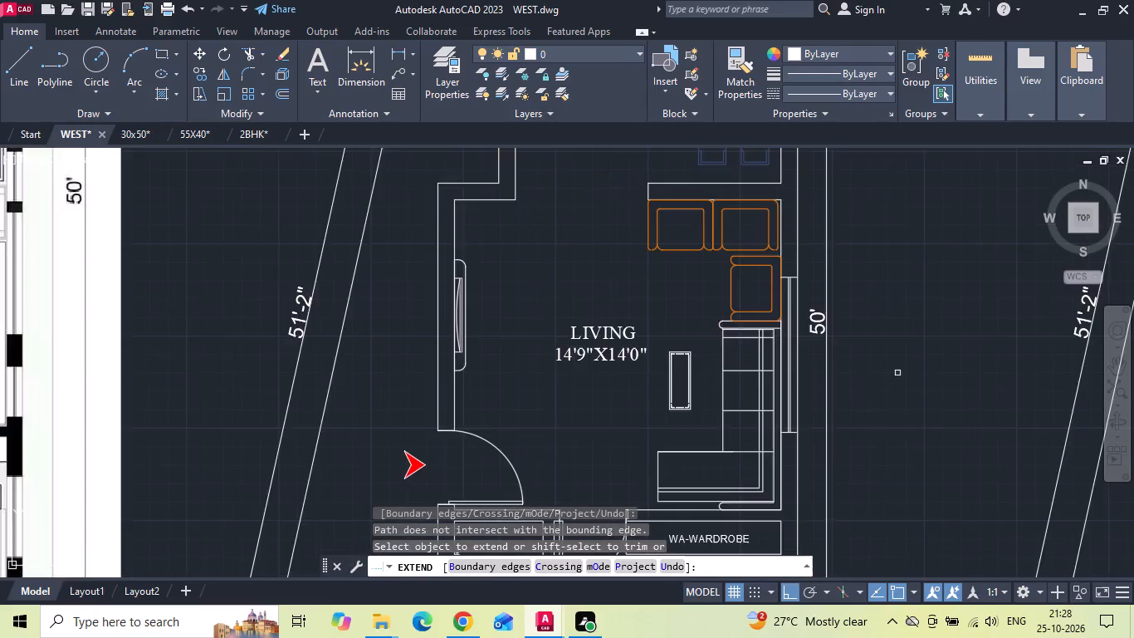
pyautogui.scroll(-1, 897, 373)
pyautogui.press('Escape')
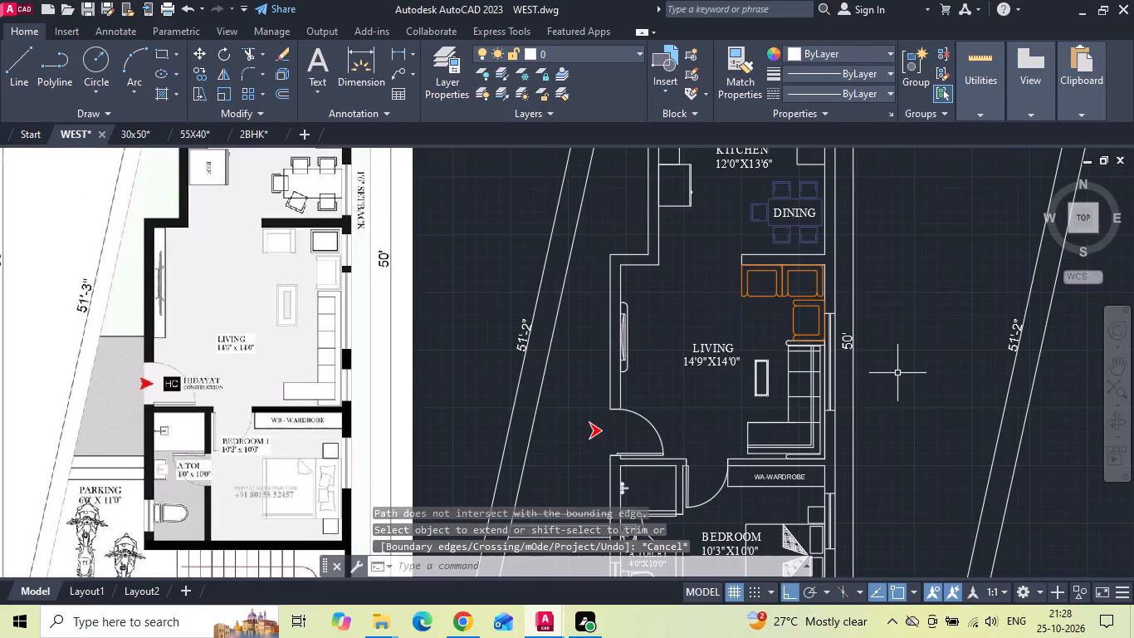
# Copy the C.TOILET window to the LIVING room's outer wall, between the large window and the wall behind the wardrobe.
pyautogui.moveTo(872, 427); pyautogui.dragTo(865, 412, button='middle')
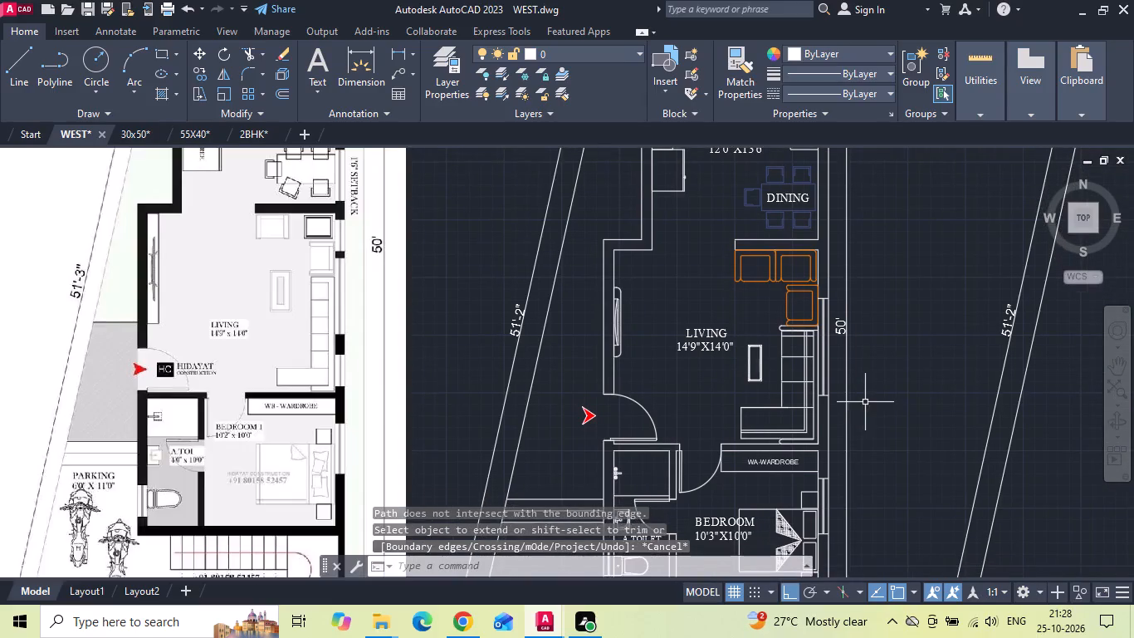
pyautogui.middleClick(832, 431)
pyautogui.moveTo(789, 391); pyautogui.dragTo(768, 490, button='middle')
pyautogui.scroll(-1, 768, 491)
pyautogui.scroll(3, 774, 233)
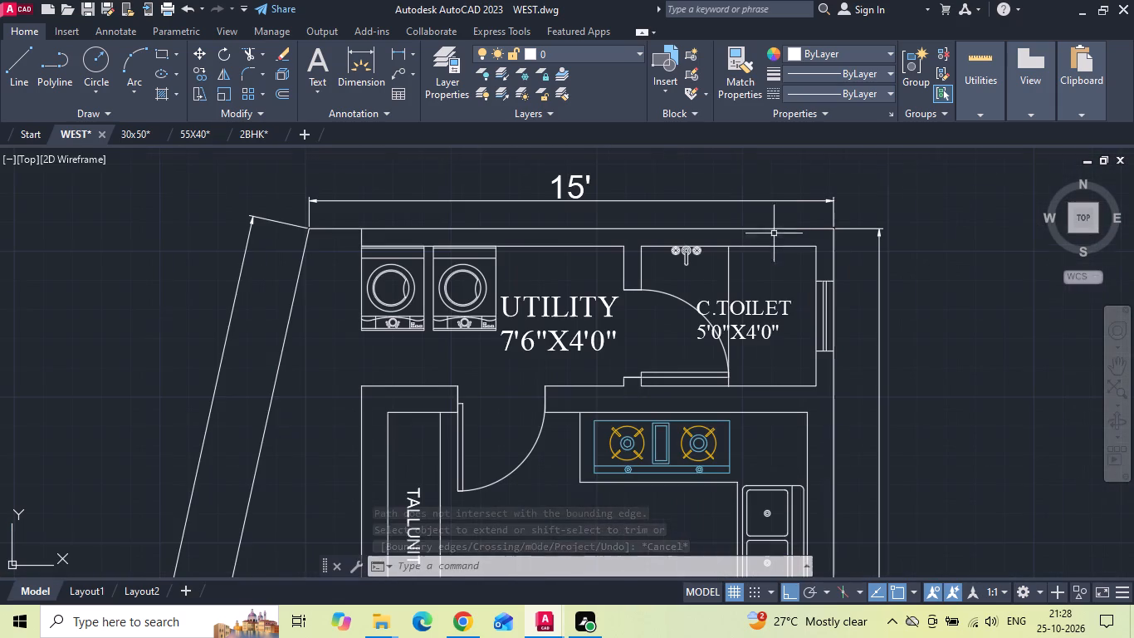
pyautogui.moveTo(790, 275); pyautogui.dragTo(809, 297)
pyautogui.click(853, 370)
pyautogui.rightClick(853, 370)
pyautogui.click(869, 348)
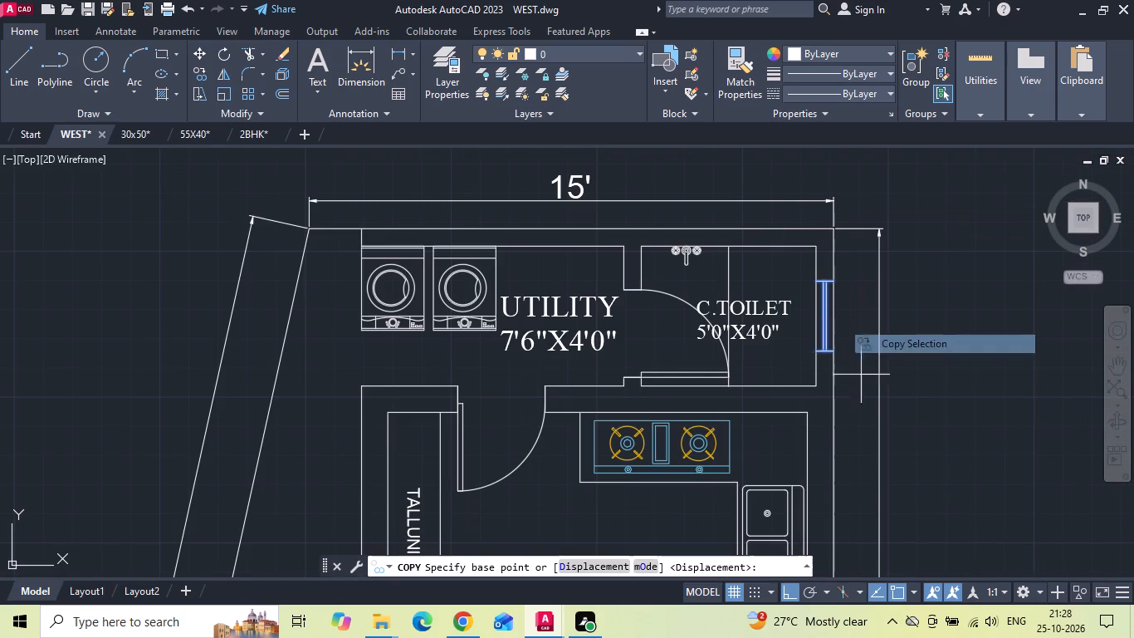
pyautogui.click(815, 380)
pyautogui.scroll(-4, 797, 260)
pyautogui.scroll(3, 801, 454)
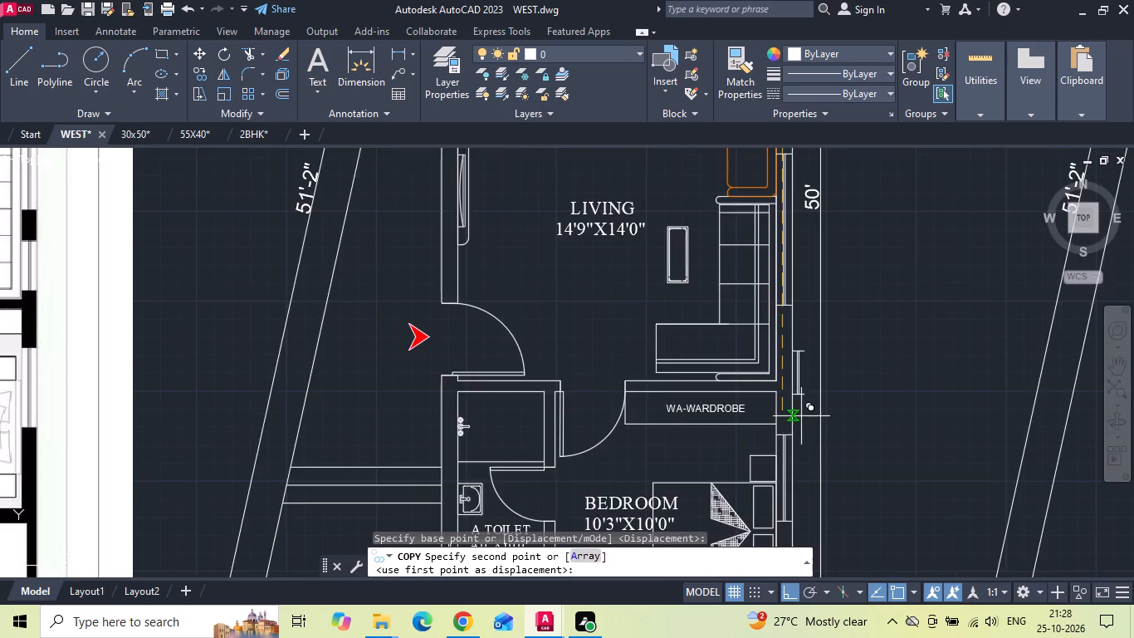
pyautogui.scroll(1, 801, 414)
pyautogui.click(760, 364)
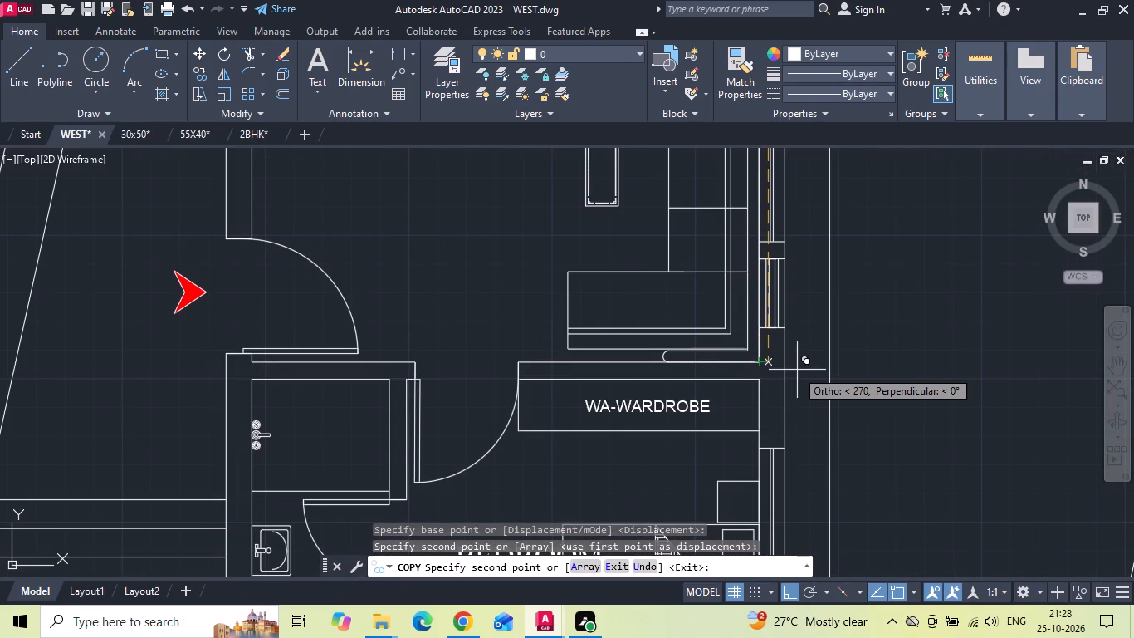
pyautogui.press('Escape')
# Extend both end lines of the small LIVING window to the outer wall face.
pyautogui.scroll(2, 780, 297)
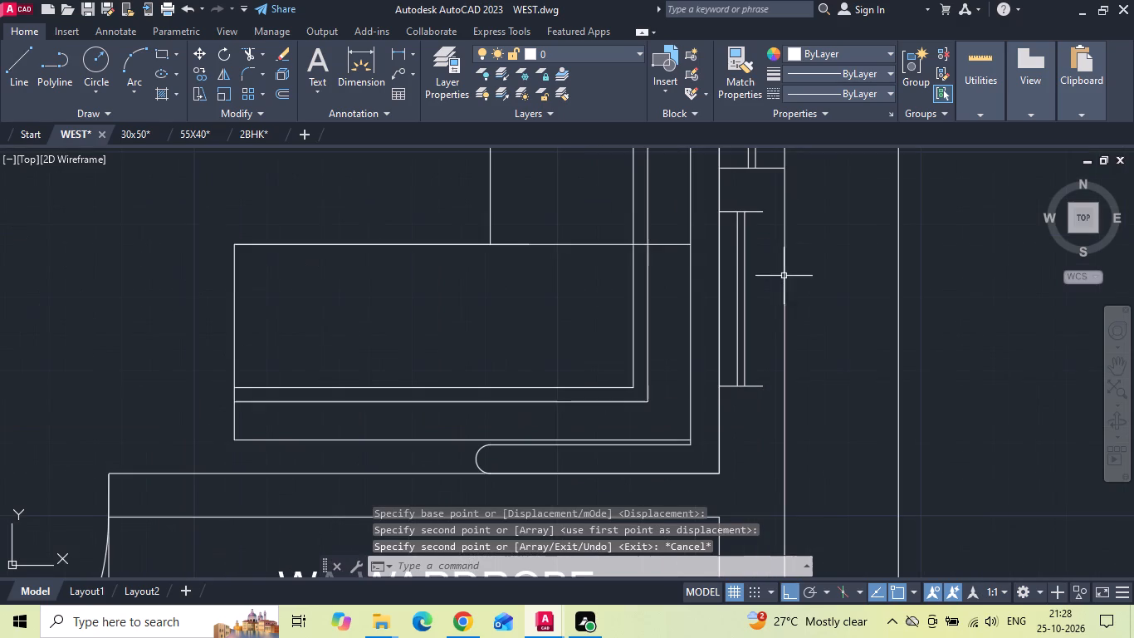
pyautogui.write('EX')
pyautogui.press('space')
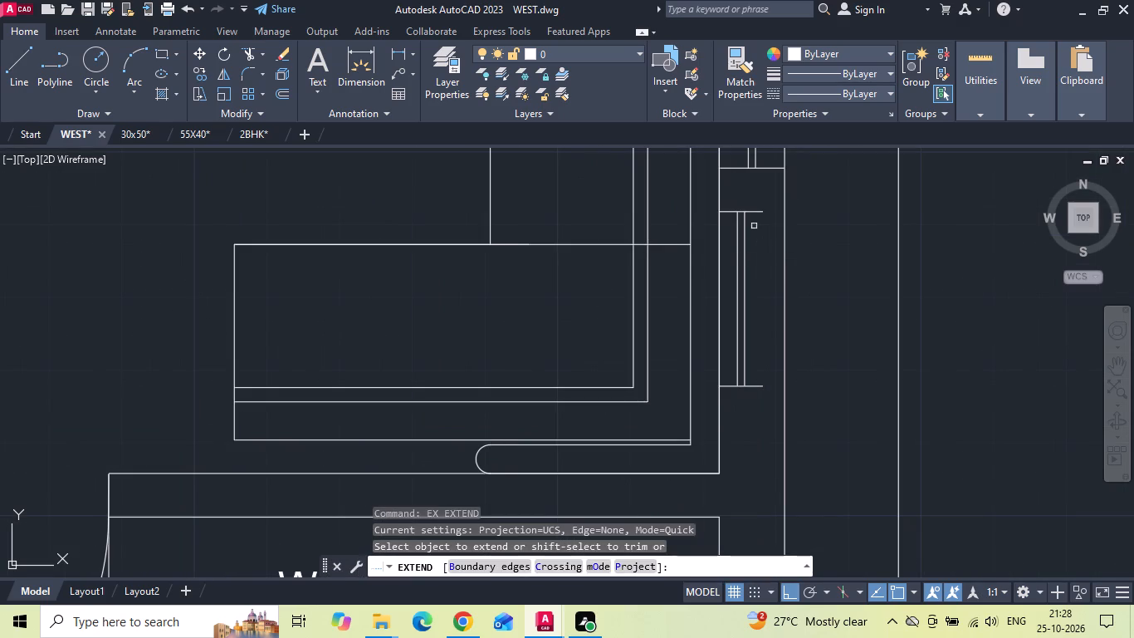
pyautogui.click(750, 206)
pyautogui.click(754, 391)
pyautogui.press('Escape')
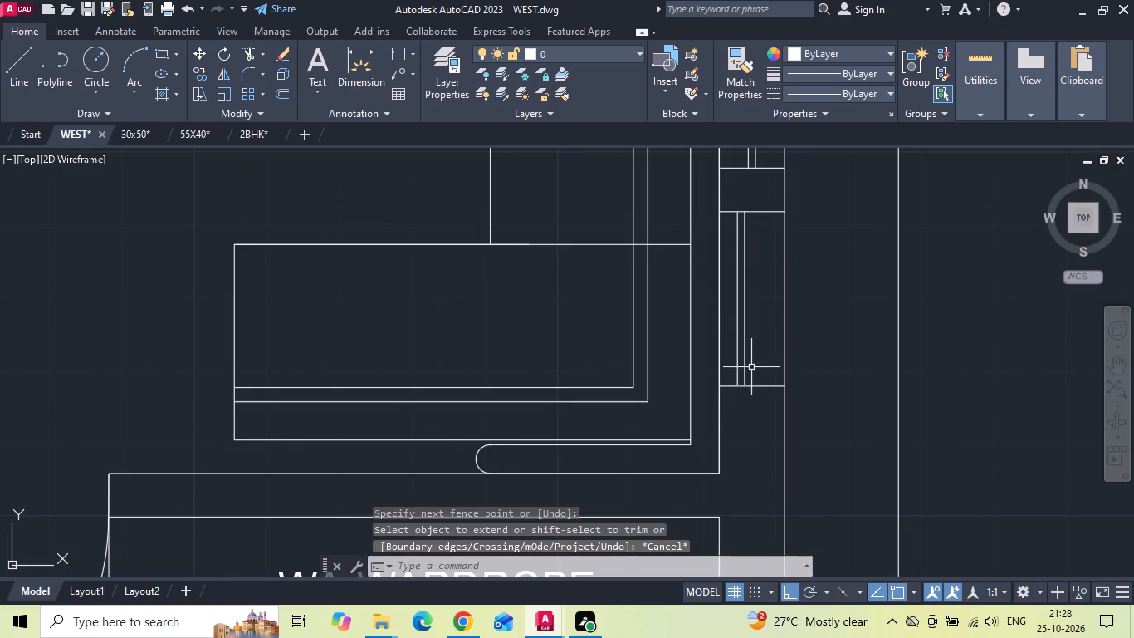
# Erase the two off-centre glazing lines inside the small LIVING window.
pyautogui.click(751, 366)
pyautogui.click(731, 332)
pyautogui.press('Delete')
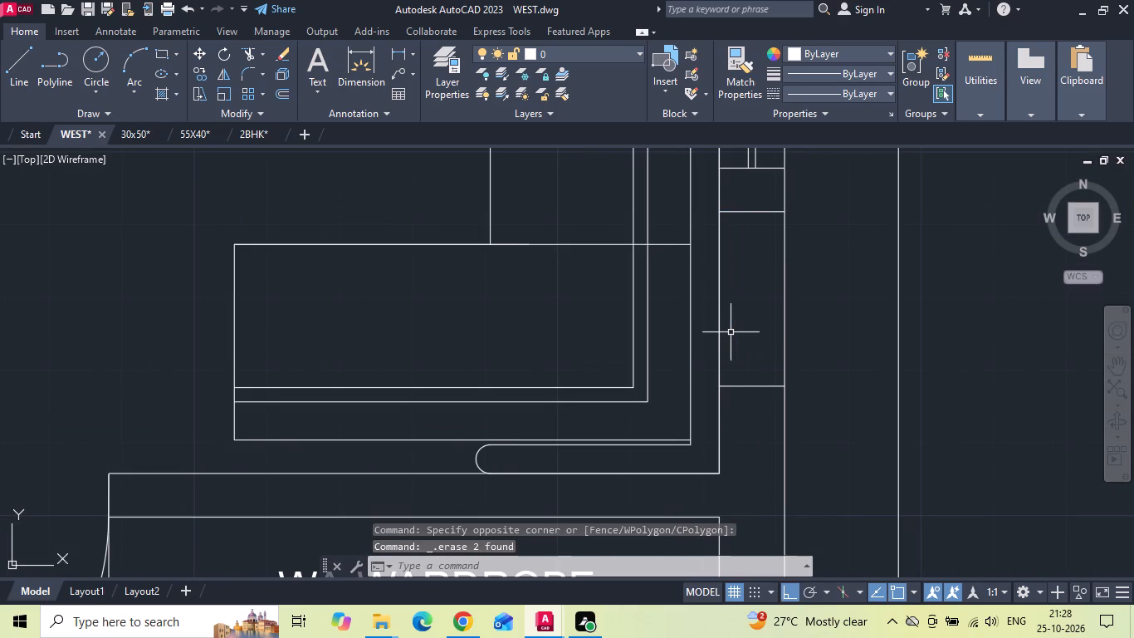
# Extend the large LIVING window's two glazing lines down to the small window's lower end line.
pyautogui.write('EX')
pyautogui.press('space')
pyautogui.click(749, 156)
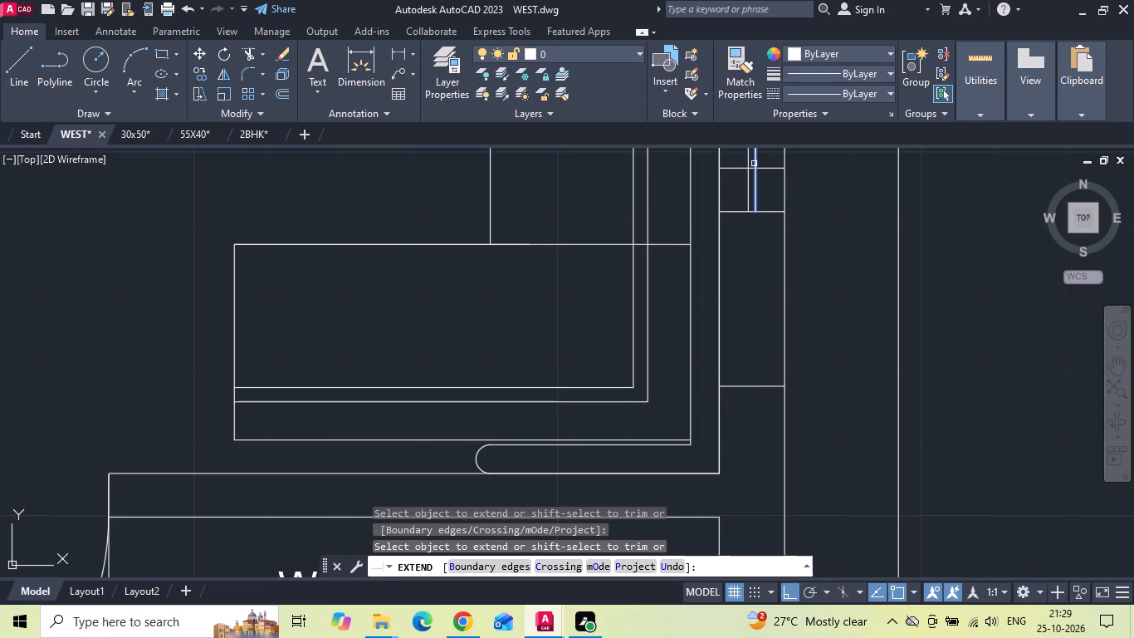
pyautogui.click(754, 164)
pyautogui.click(755, 174)
pyautogui.click(748, 205)
pyautogui.press('Escape')
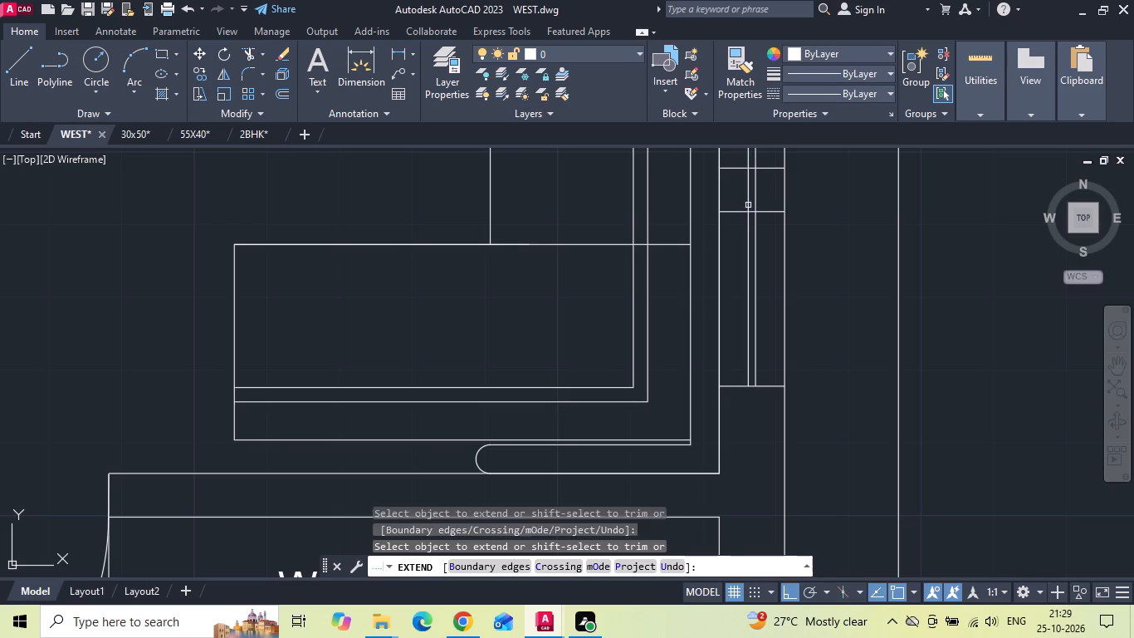
# Trim the two glazing lines out of the wall piece between the large and small LIVING windows.
pyautogui.write('TR')
pyautogui.press('space')
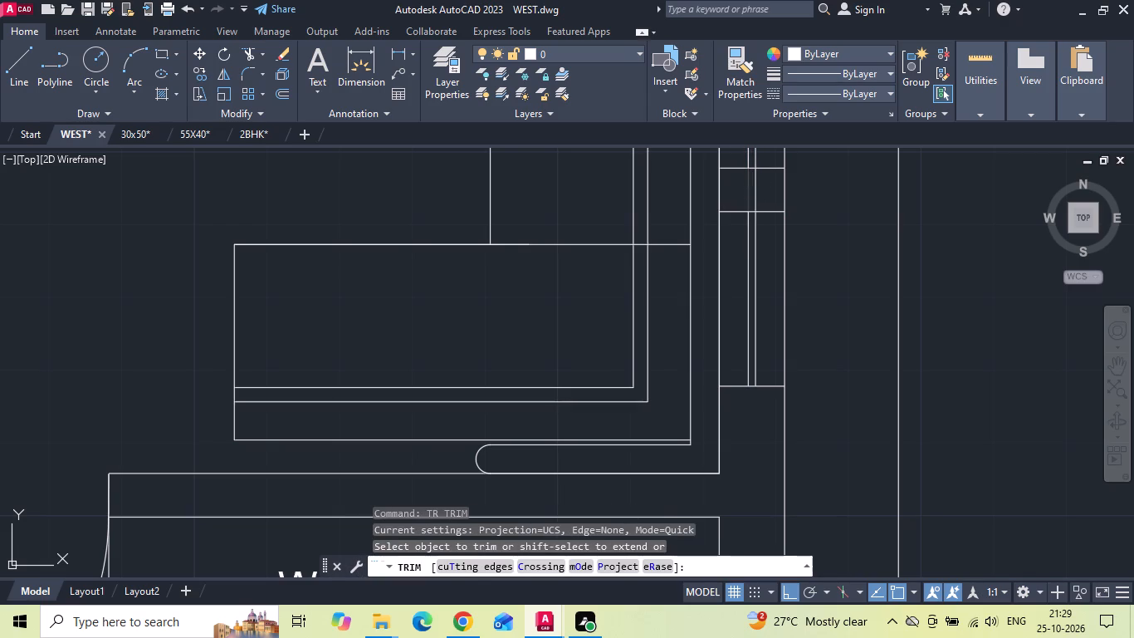
pyautogui.click(747, 189)
pyautogui.click(758, 201)
pyautogui.scroll(-4, 843, 361)
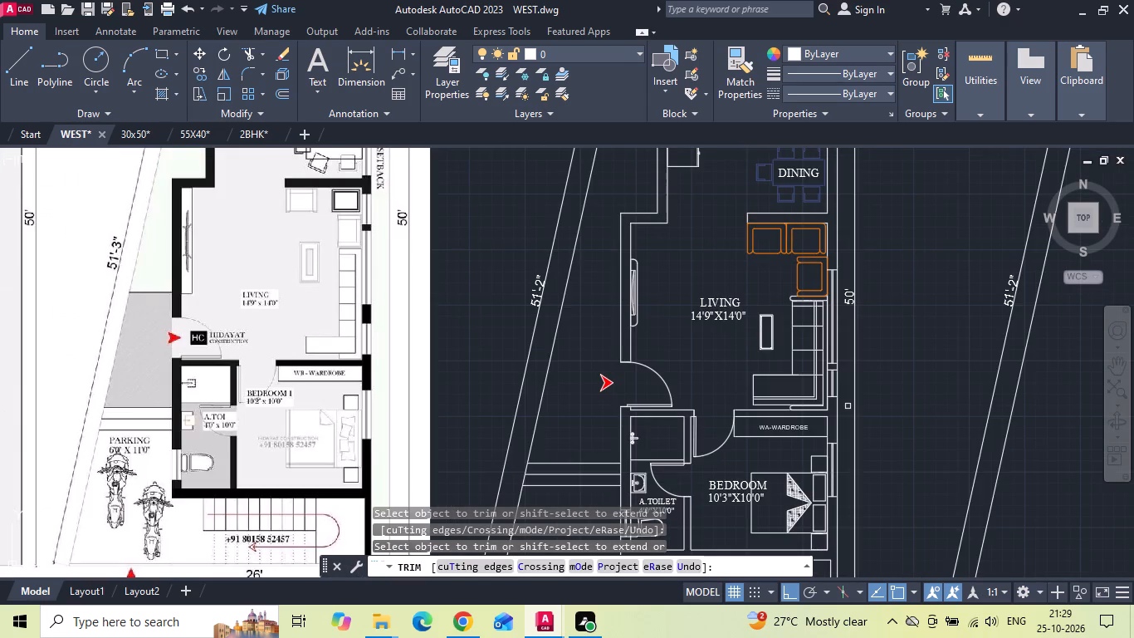
pyautogui.press('Escape')
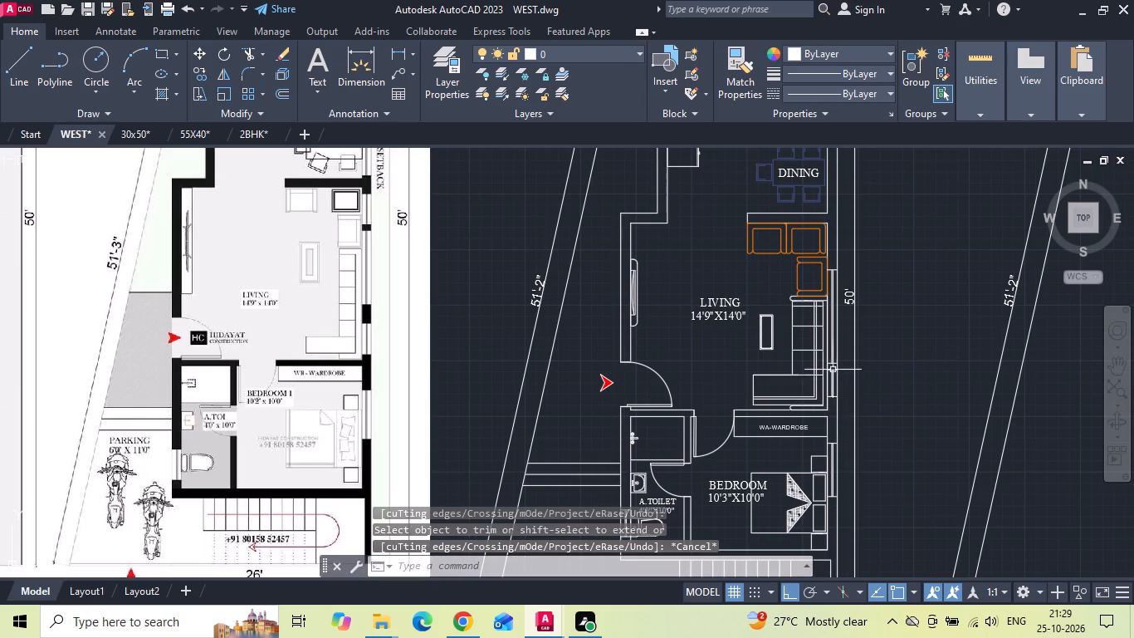
# Move the lower end line of the large LIVING window up by 6".
pyautogui.scroll(3, 833, 368)
pyautogui.click(831, 346)
pyautogui.click(831, 356)
pyautogui.rightClick(831, 356)
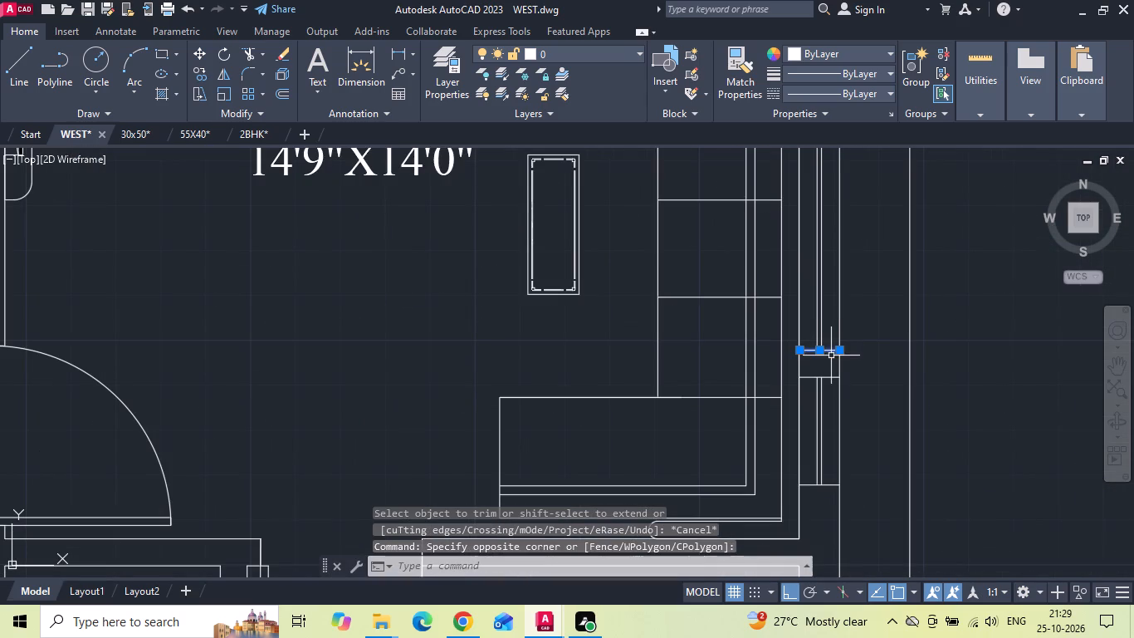
pyautogui.click(868, 302)
pyautogui.click(881, 337)
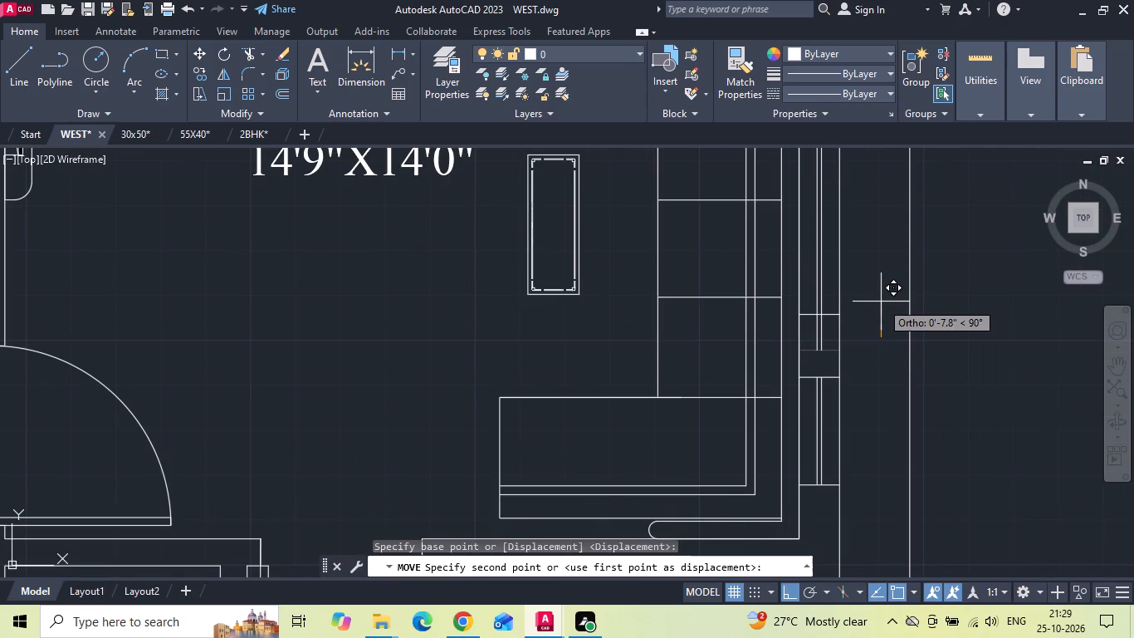
pyautogui.write('6')
pyautogui.press('space')
# Trim the two glazing lines that project below the large LIVING window's lower end line.
pyautogui.press('t')
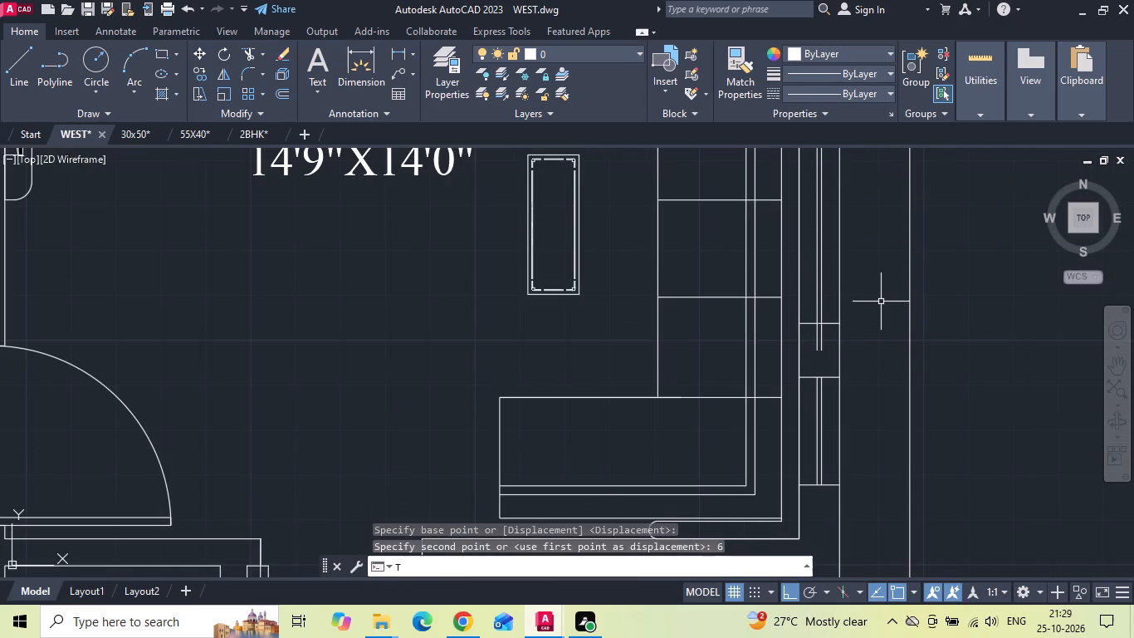
pyautogui.press('r')
pyautogui.press('space')
pyautogui.press('space')
pyautogui.click(814, 348)
pyautogui.click(821, 341)
pyautogui.scroll(-1, 819, 380)
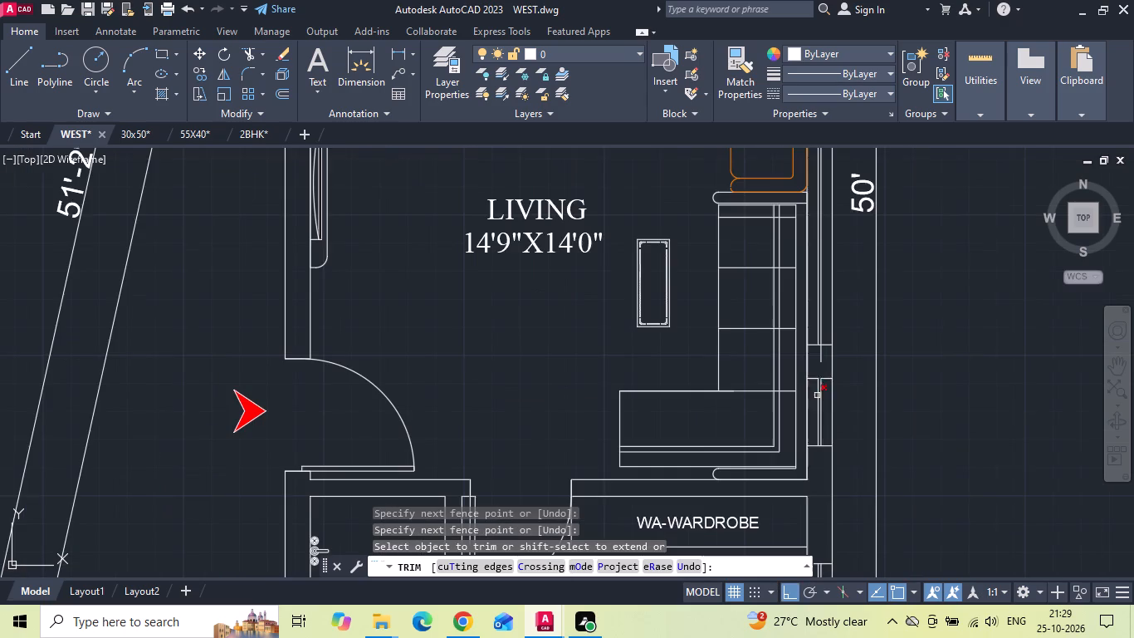
pyautogui.click(824, 352)
pyautogui.moveTo(816, 364); pyautogui.dragTo(791, 506, button='middle')
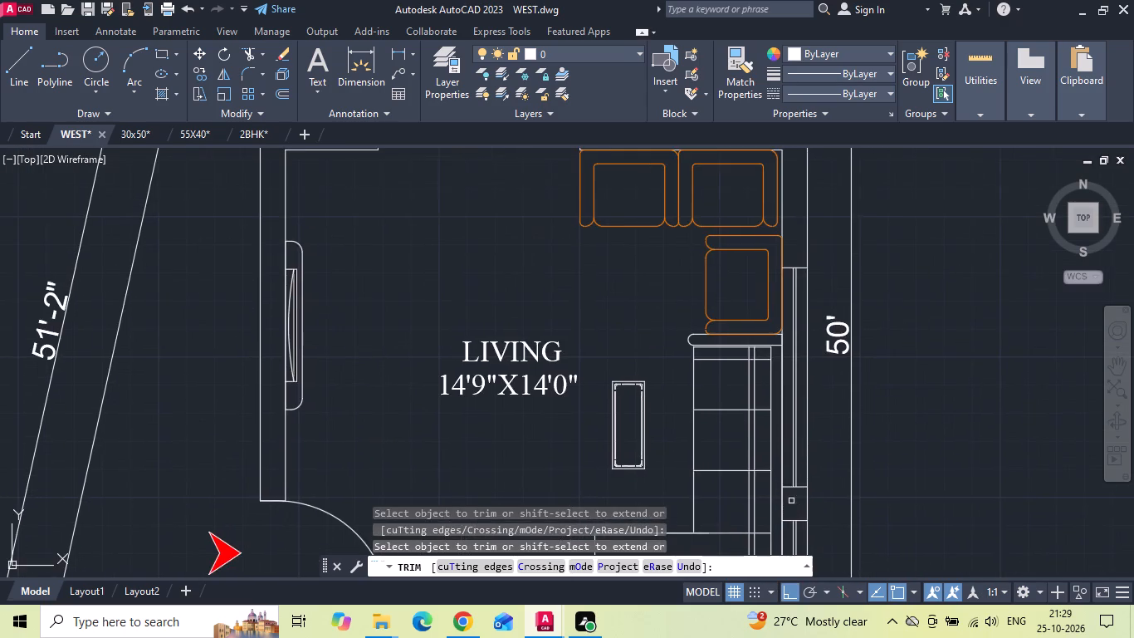
pyautogui.press('Escape')
# Move the upper end line of the large LIVING window down by 6".
pyautogui.scroll(2, 829, 264)
pyautogui.click(745, 271)
pyautogui.rightClick(794, 269)
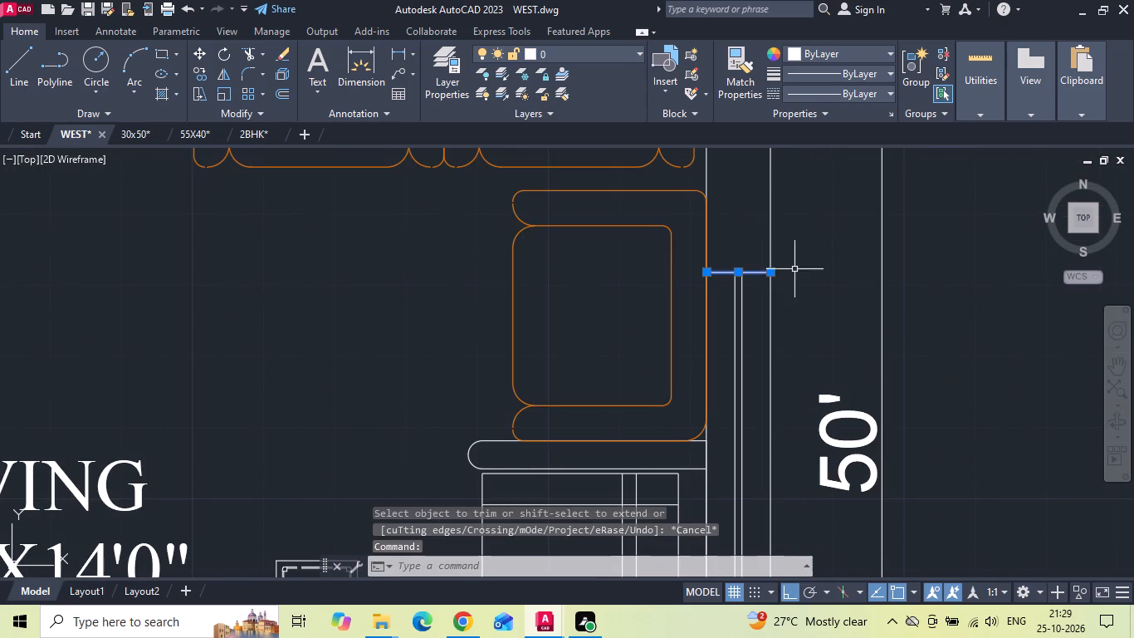
pyautogui.click(828, 303)
pyautogui.moveTo(829, 312); pyautogui.dragTo(826, 358)
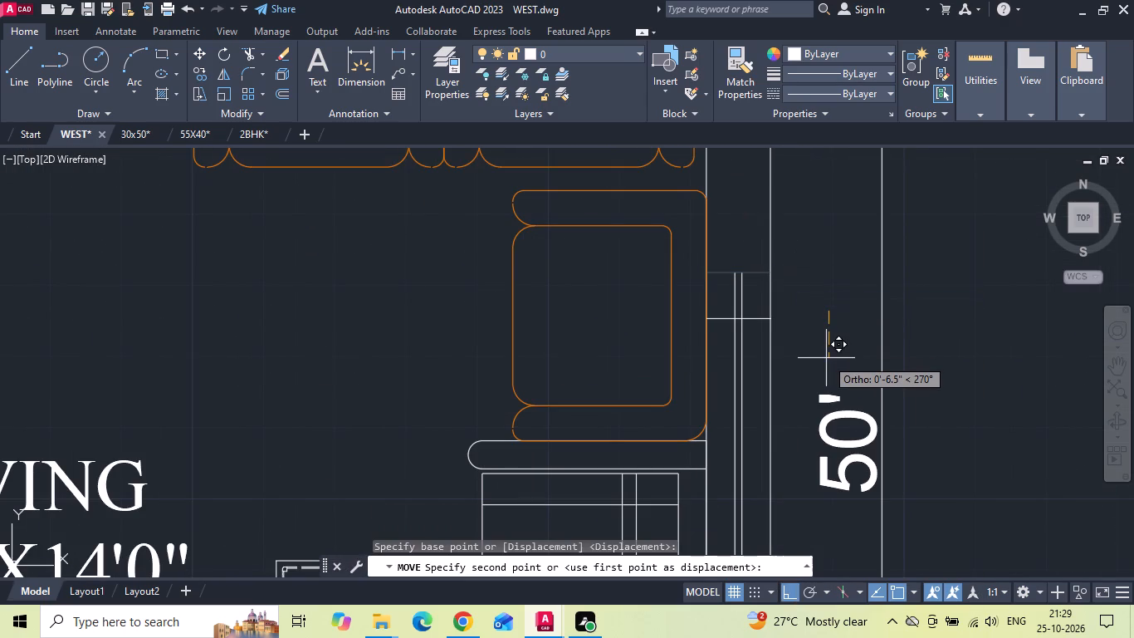
pyautogui.write('6 TR')
# Trim the two glazing lines that project above the large LIVING window's upper end line.
pyautogui.press('space')
pyautogui.press('space')
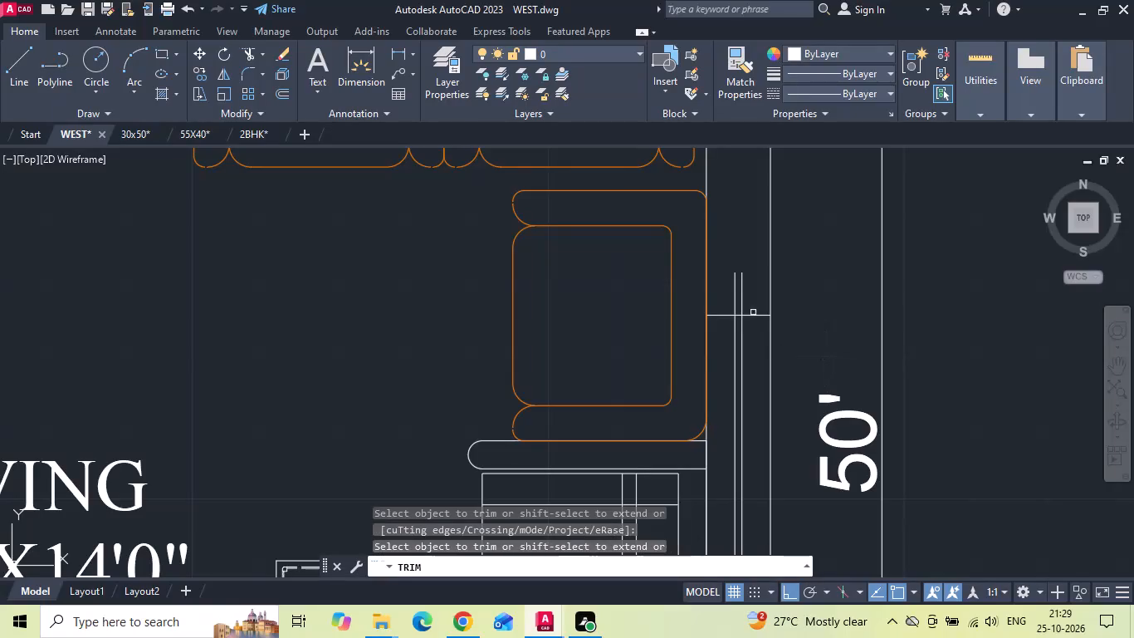
pyautogui.click(737, 282)
pyautogui.click(739, 299)
pyautogui.click(747, 297)
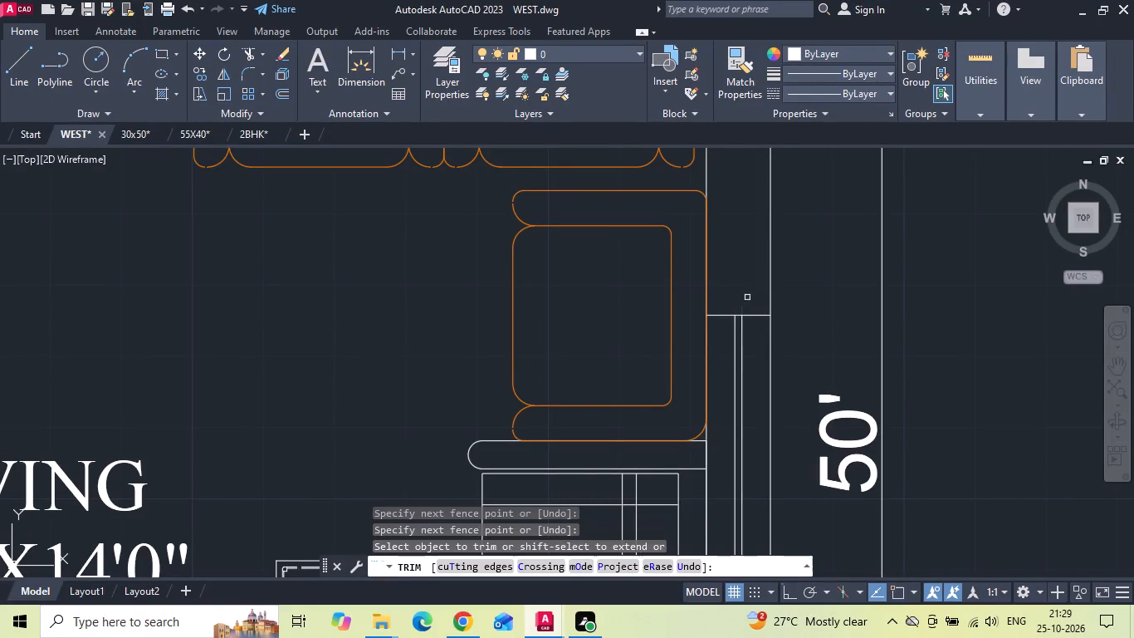
pyautogui.scroll(-3, 751, 228)
pyautogui.press('Escape')
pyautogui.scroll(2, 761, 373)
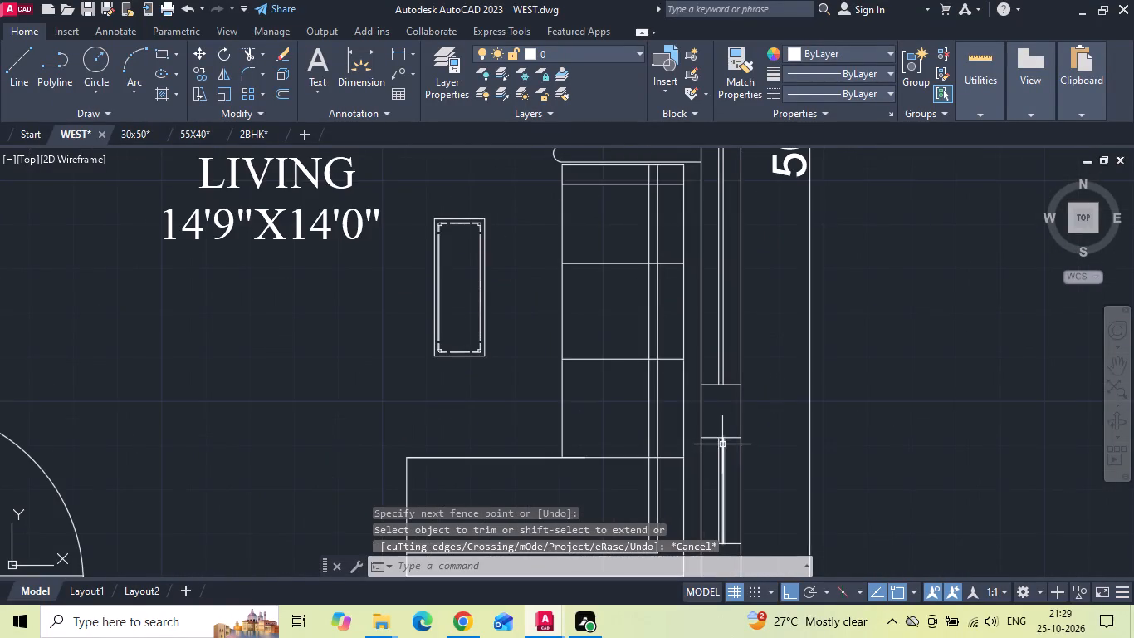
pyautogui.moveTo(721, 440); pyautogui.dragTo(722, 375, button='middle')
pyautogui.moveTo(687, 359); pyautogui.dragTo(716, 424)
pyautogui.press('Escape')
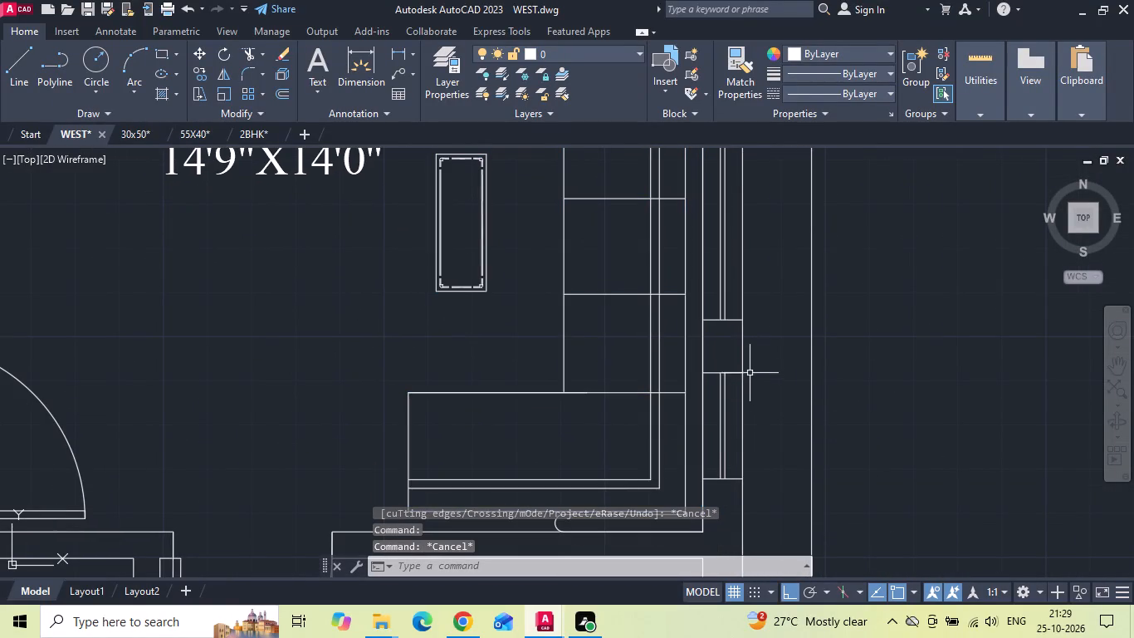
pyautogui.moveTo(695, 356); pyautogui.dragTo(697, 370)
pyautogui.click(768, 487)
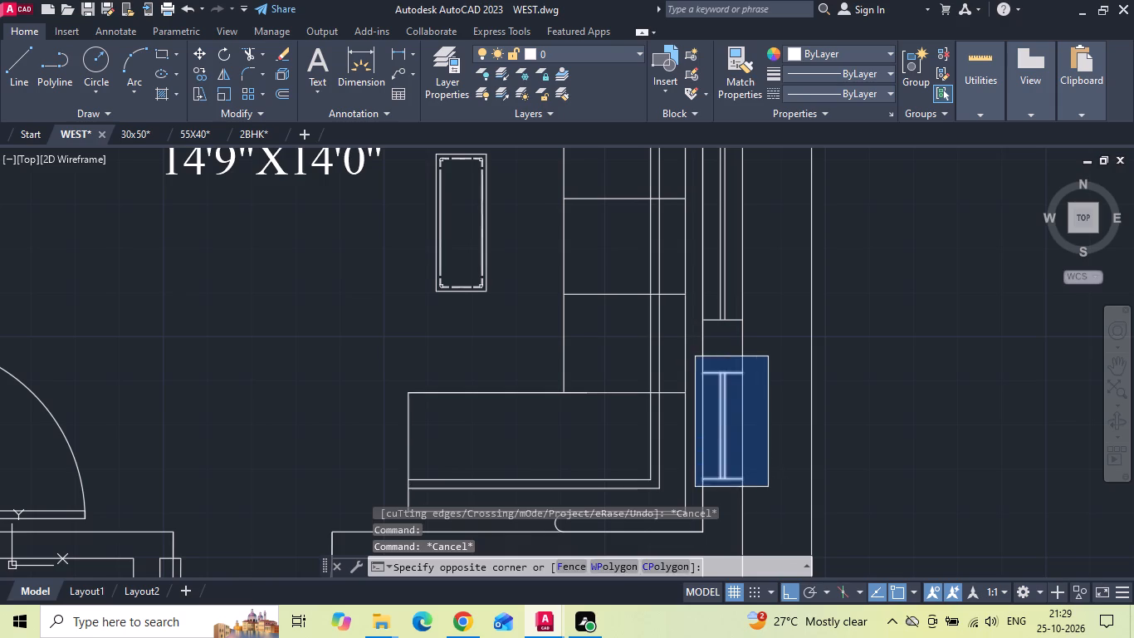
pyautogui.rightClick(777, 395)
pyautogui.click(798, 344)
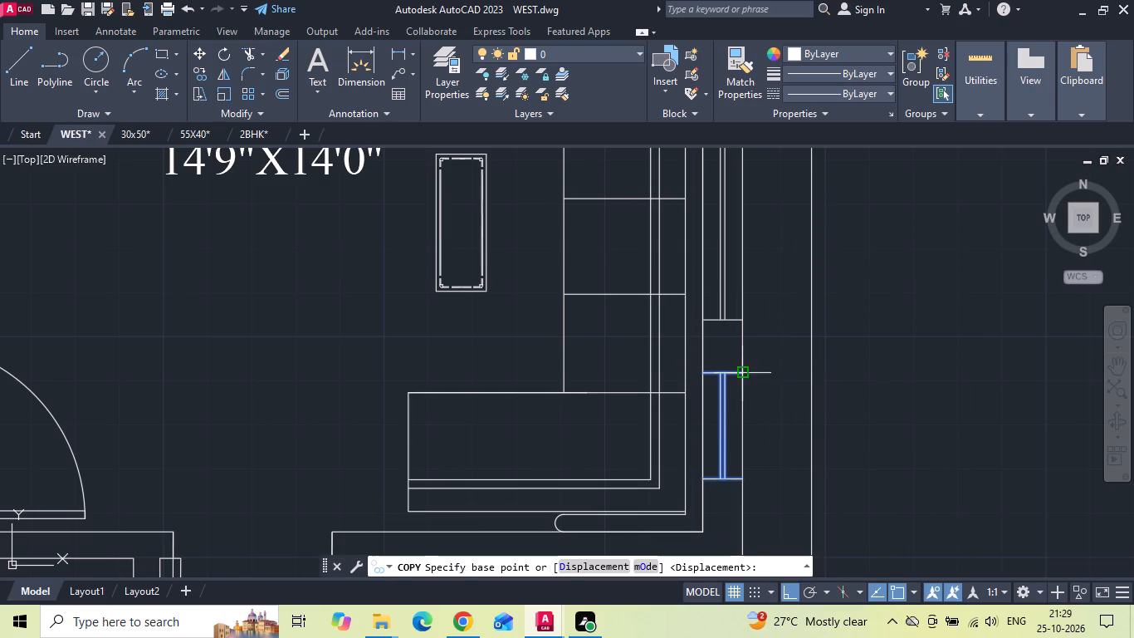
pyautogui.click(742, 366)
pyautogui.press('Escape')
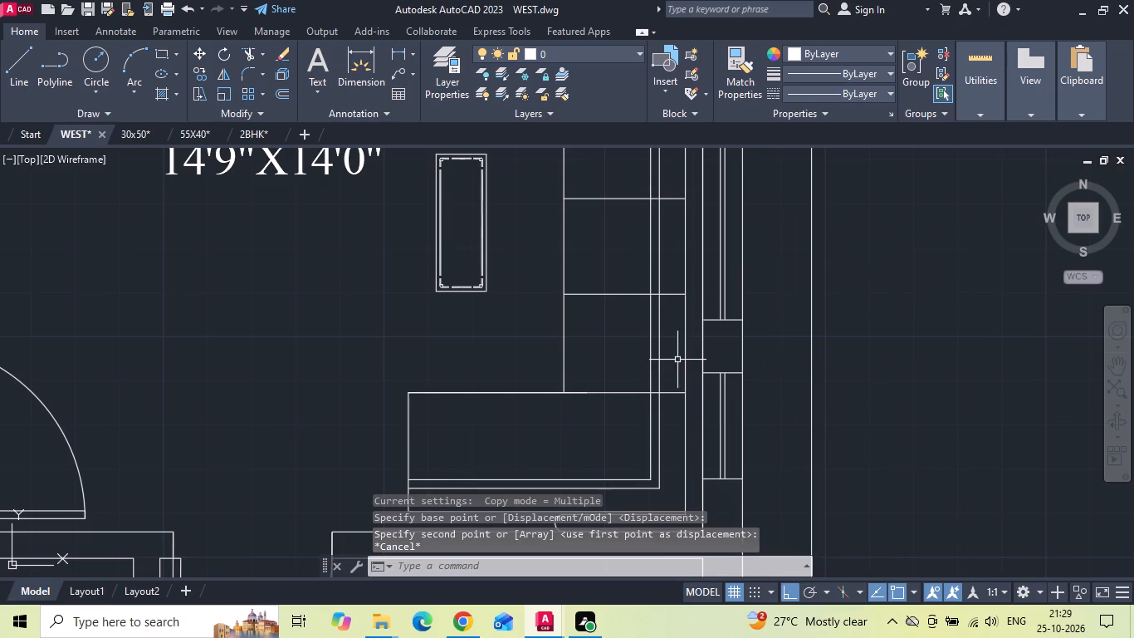
# Copy the small LIVING window straight up the side wall to beside the orange sofas, just below the DINING partition.
pyautogui.moveTo(693, 354); pyautogui.dragTo(708, 388)
pyautogui.click(777, 498)
pyautogui.rightClick(773, 395)
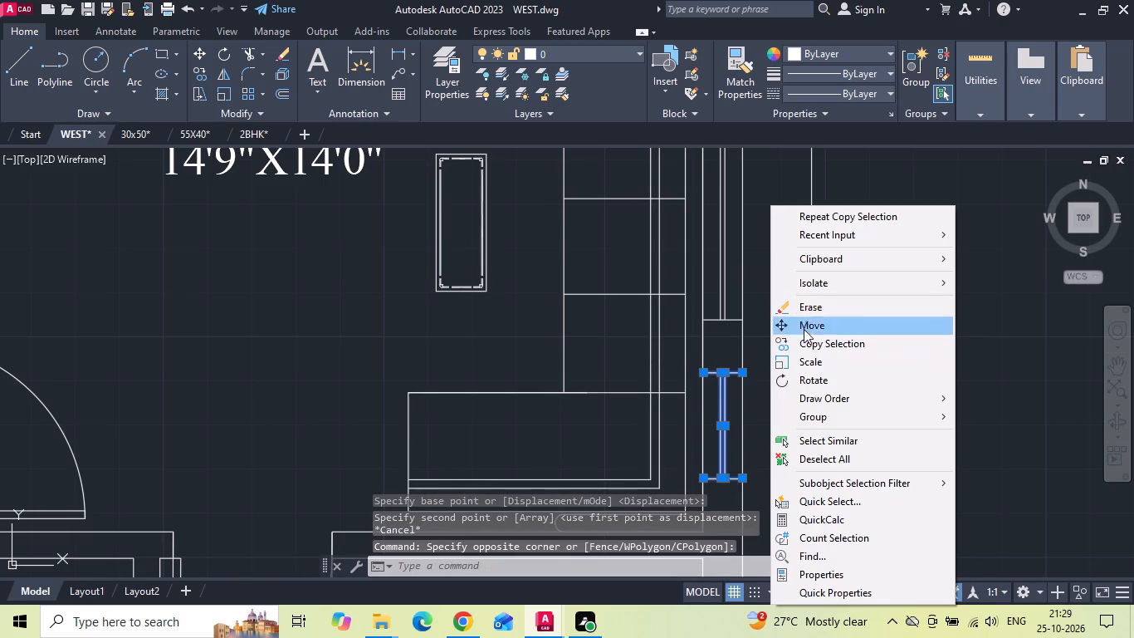
pyautogui.click(807, 341)
pyautogui.click(741, 371)
pyautogui.scroll(-2, 730, 411)
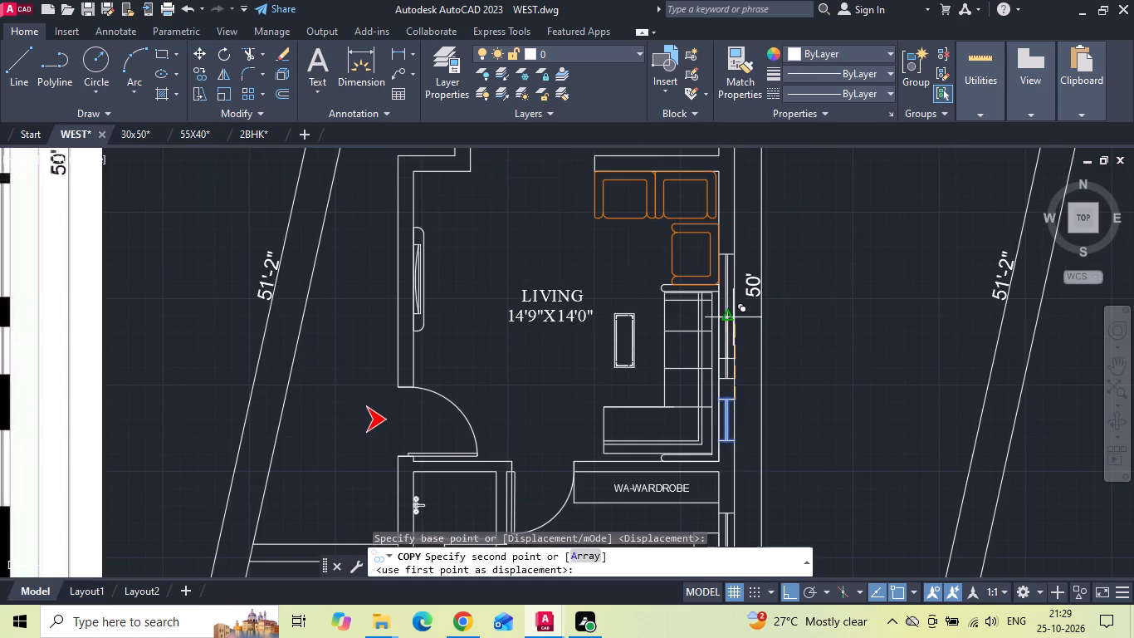
pyautogui.moveTo(728, 252); pyautogui.dragTo(721, 356, button='middle')
pyautogui.scroll(2, 730, 261)
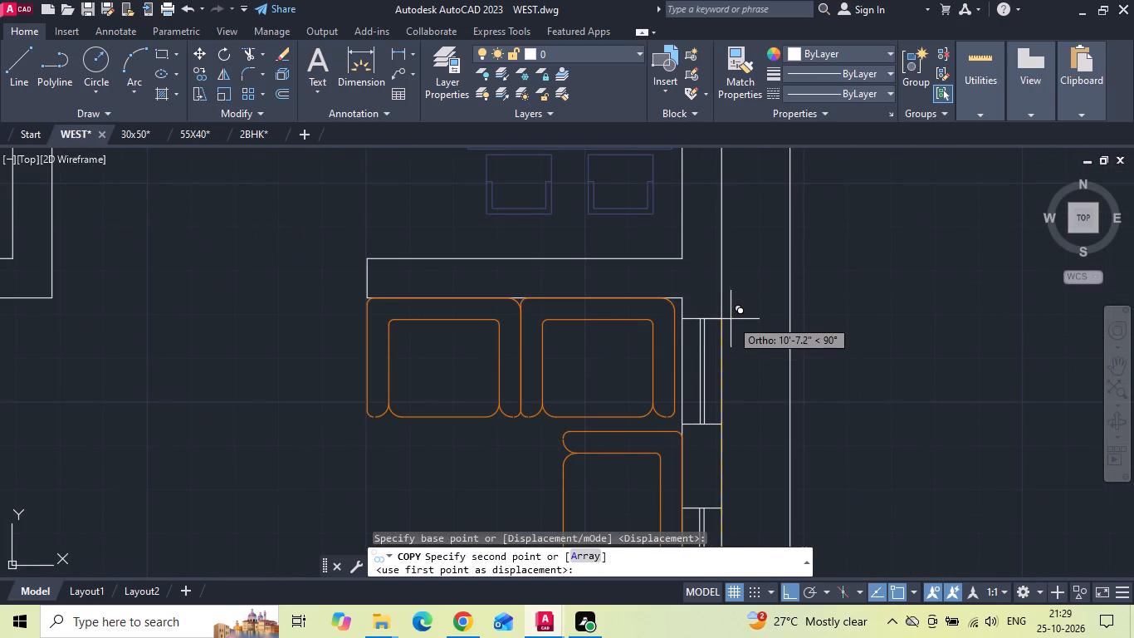
pyautogui.click(731, 331)
pyautogui.press('Escape')
# Measure the gap between the partition wall's inner corner and the copied window's upper end line.
pyautogui.scroll(-3, 752, 301)
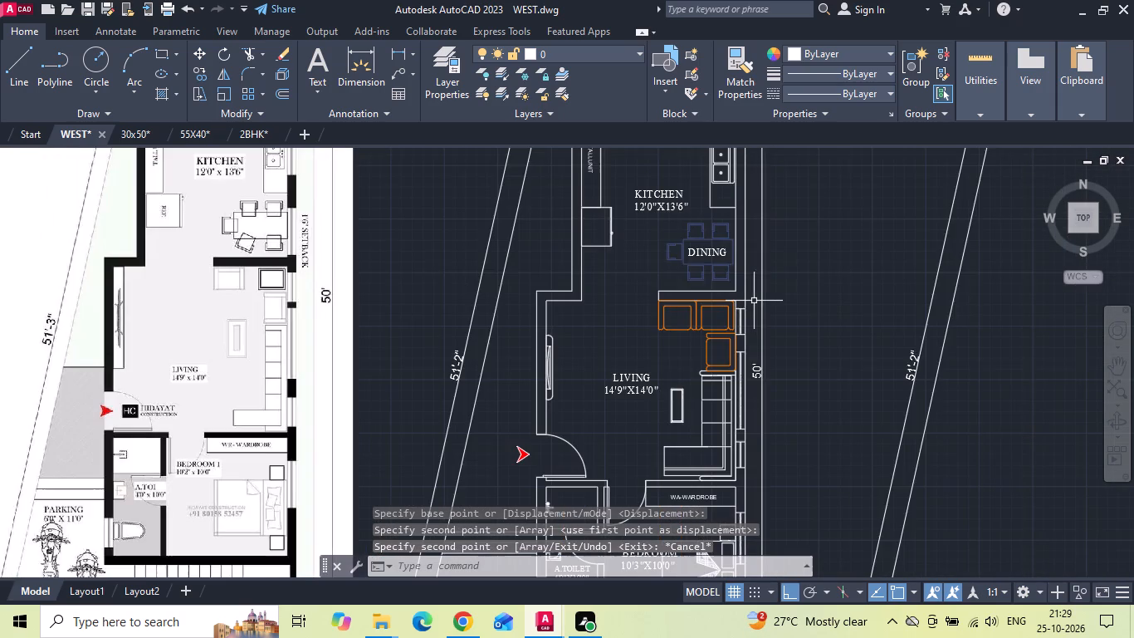
pyautogui.scroll(3, 754, 310)
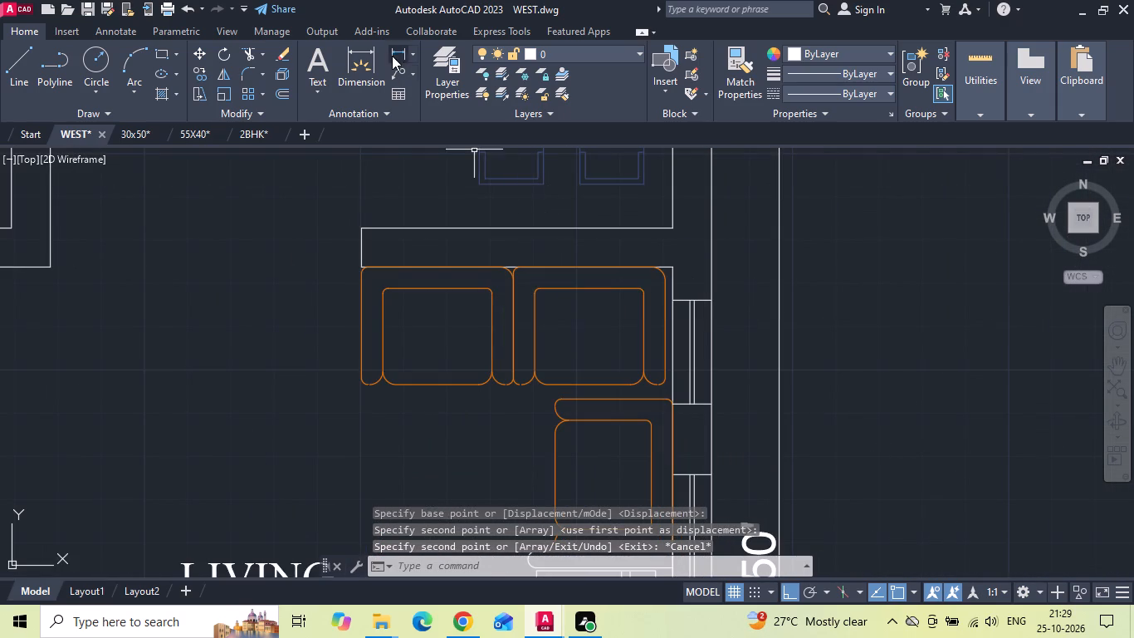
pyautogui.click(393, 53)
pyautogui.scroll(2, 662, 281)
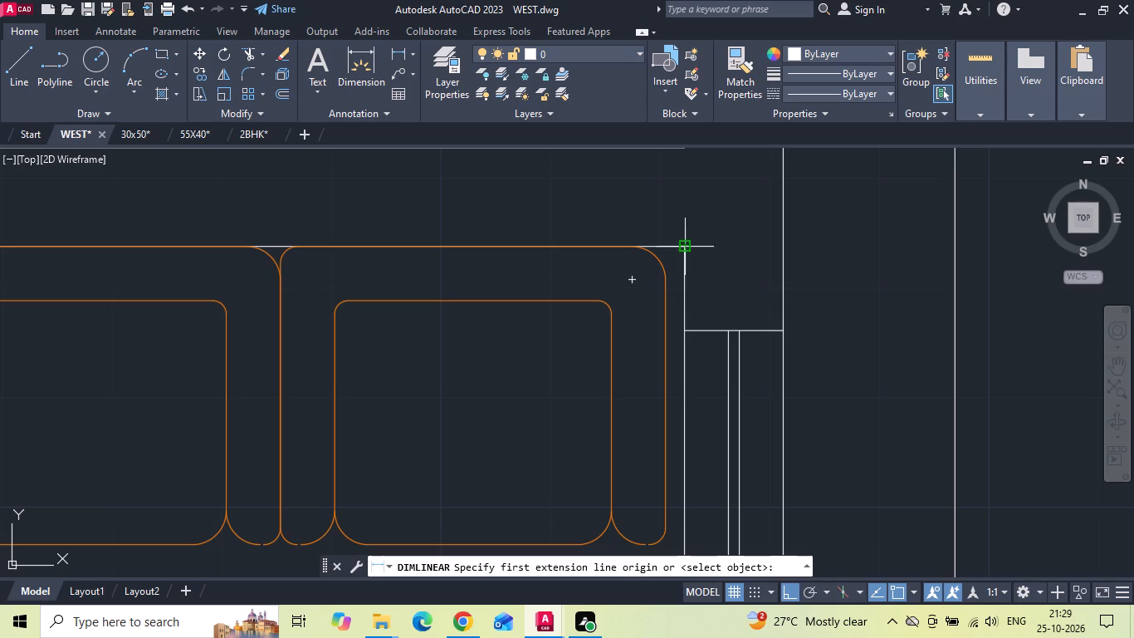
pyautogui.moveTo(687, 249); pyautogui.dragTo(687, 266)
pyautogui.click(682, 328)
pyautogui.scroll(-2, 682, 329)
pyautogui.press('Escape')
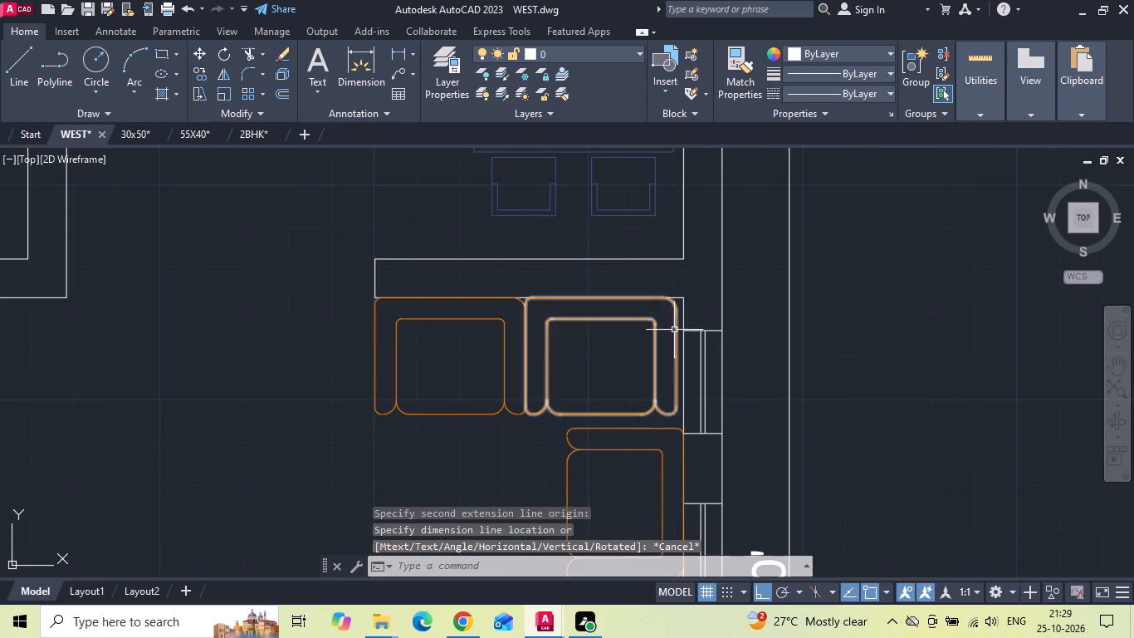
# Move the copied small window beside the orange sofas down by 4".
pyautogui.scroll(1, 682, 326)
pyautogui.moveTo(676, 321); pyautogui.dragTo(695, 379)
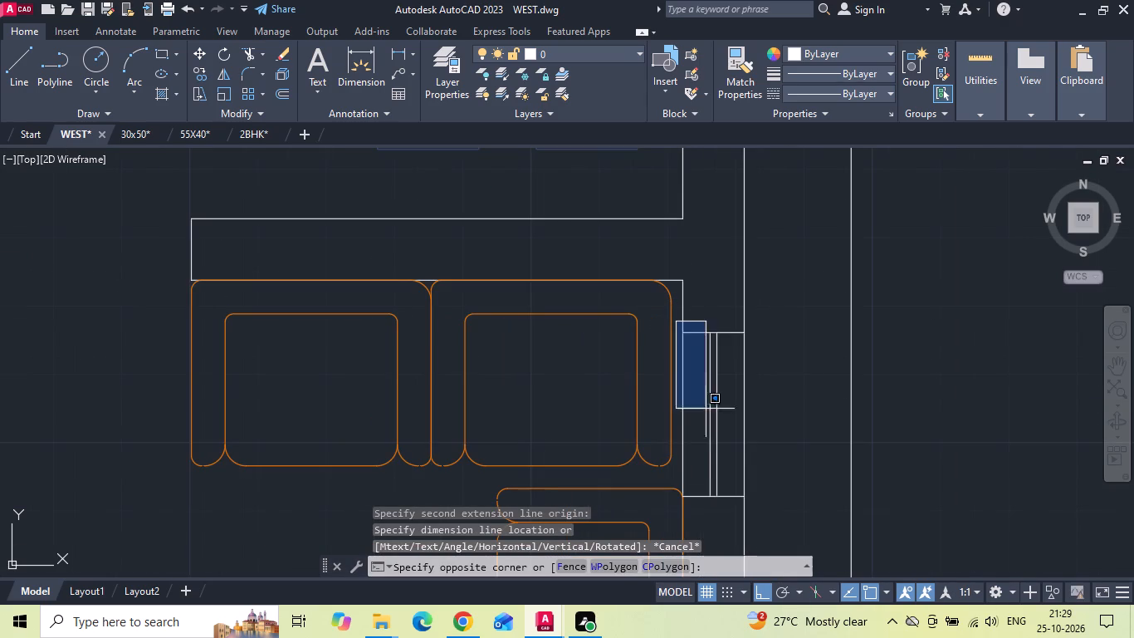
pyautogui.click(765, 532)
pyautogui.rightClick(777, 330)
pyautogui.click(796, 322)
pyautogui.moveTo(796, 335); pyautogui.dragTo(794, 367)
pyautogui.write('4')
pyautogui.press('space')
pyautogui.scroll(-2, 776, 328)
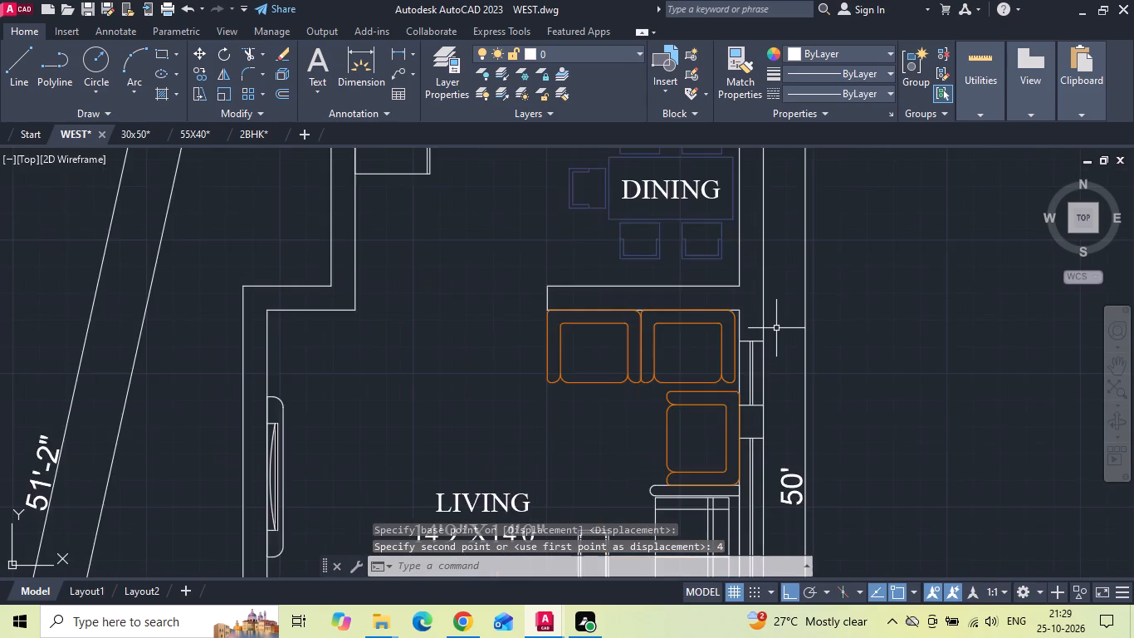
pyautogui.scroll(-3, 776, 328)
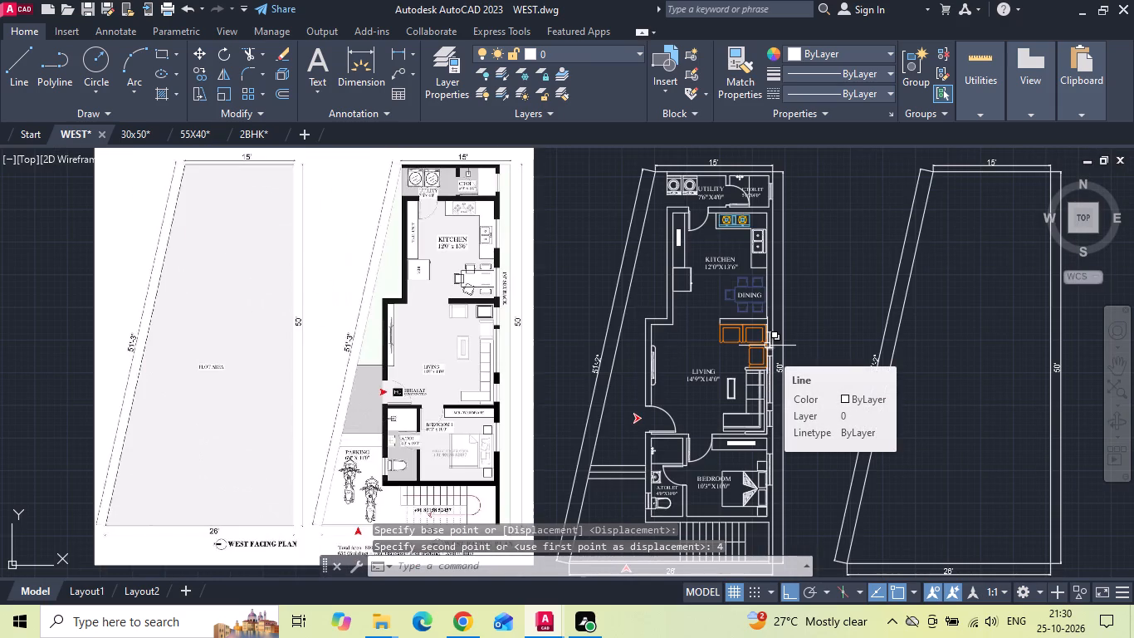
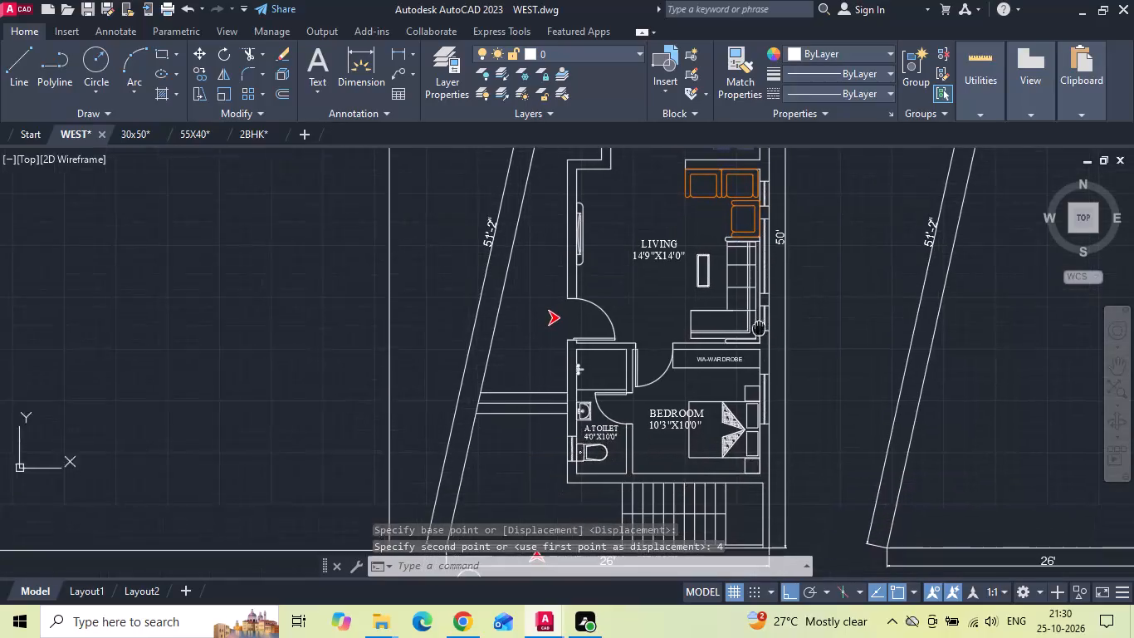
# Copy the BEDROOM window straight up the side wall by about 22'-6", placing it beside the DINING table.
pyautogui.scroll(1, 766, 434)
pyautogui.moveTo(734, 312); pyautogui.dragTo(741, 334)
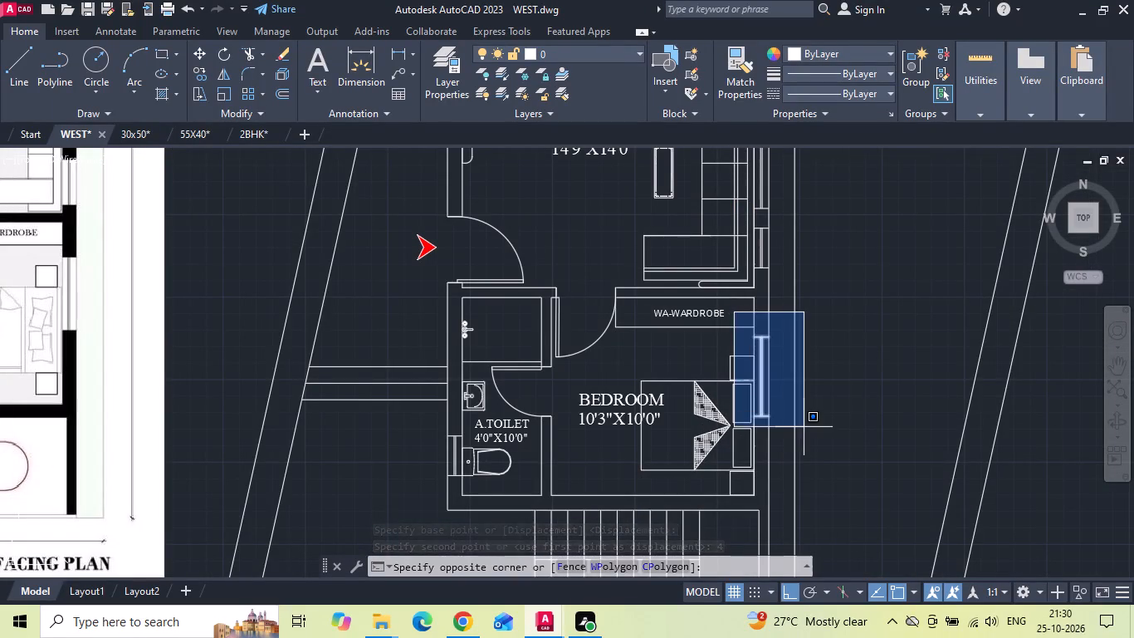
pyautogui.click(804, 427)
pyautogui.rightClick(805, 421)
pyautogui.click(879, 162)
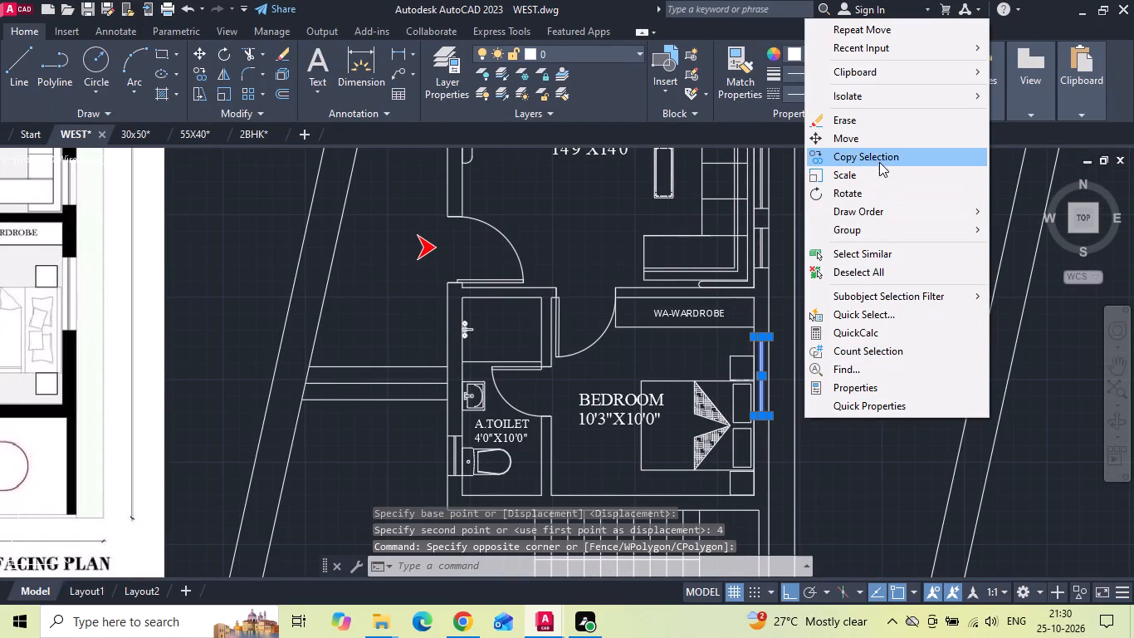
pyautogui.click(838, 409)
pyautogui.scroll(-1, 833, 317)
pyautogui.moveTo(829, 326); pyautogui.dragTo(813, 508, button='middle')
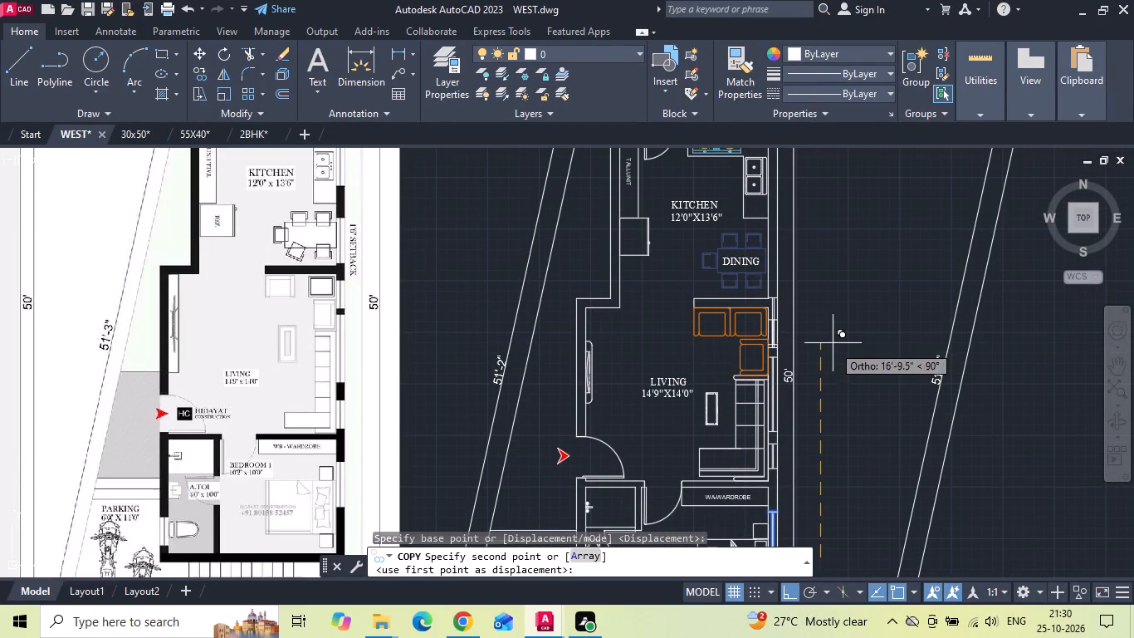
pyautogui.moveTo(832, 361); pyautogui.dragTo(829, 385, button='middle')
pyautogui.scroll(1, 838, 298)
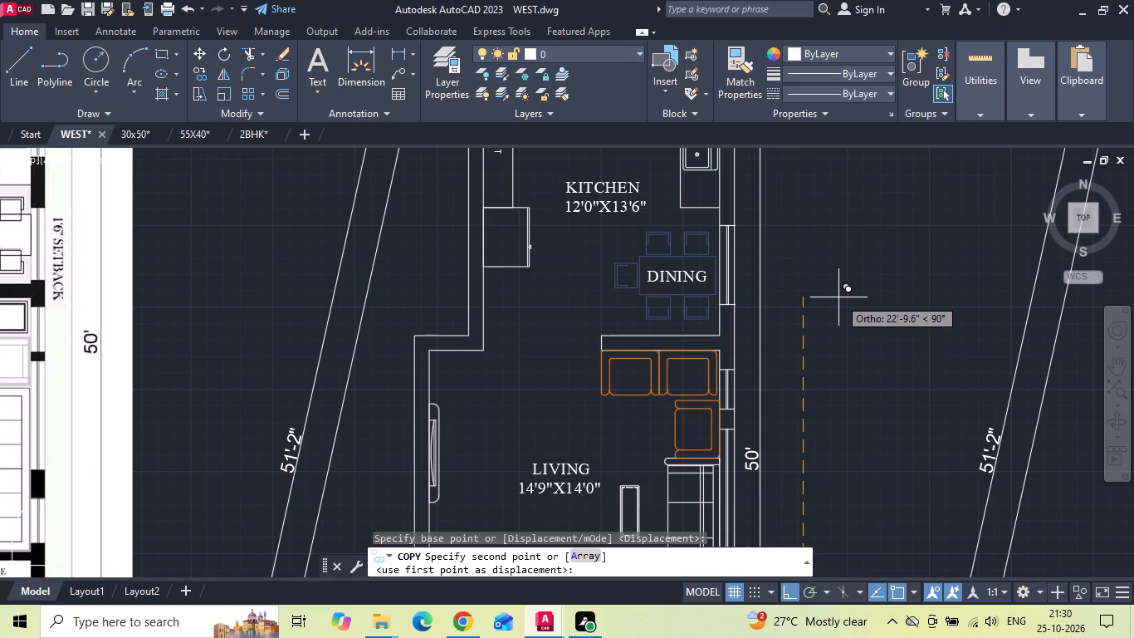
pyautogui.click(836, 303)
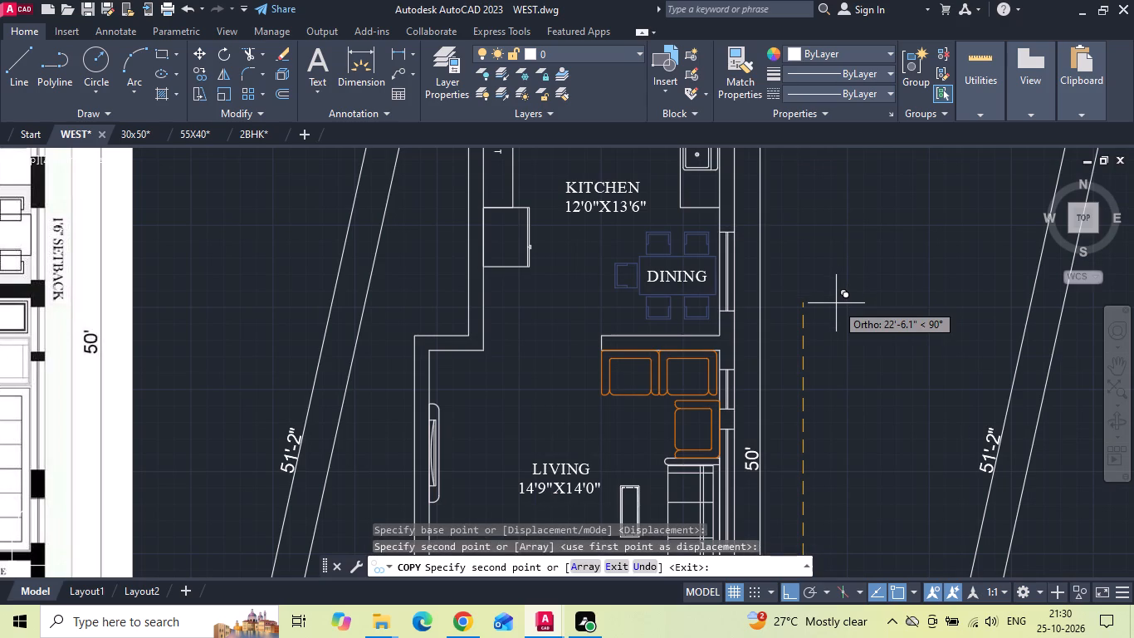
# Place another copy of the BEDROOM window about 29' up the side wall, beside the KITCHEN sink.
pyautogui.moveTo(835, 312); pyautogui.dragTo(836, 396, button='middle')
pyautogui.moveTo(836, 347); pyautogui.dragTo(832, 499, button='middle')
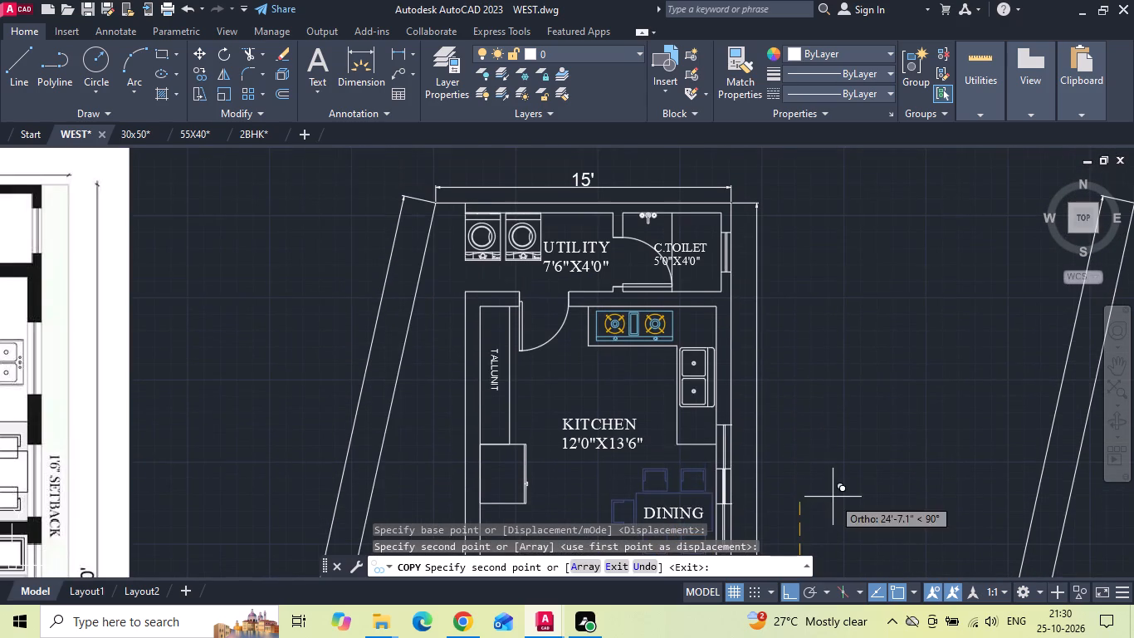
pyautogui.scroll(1, 846, 405)
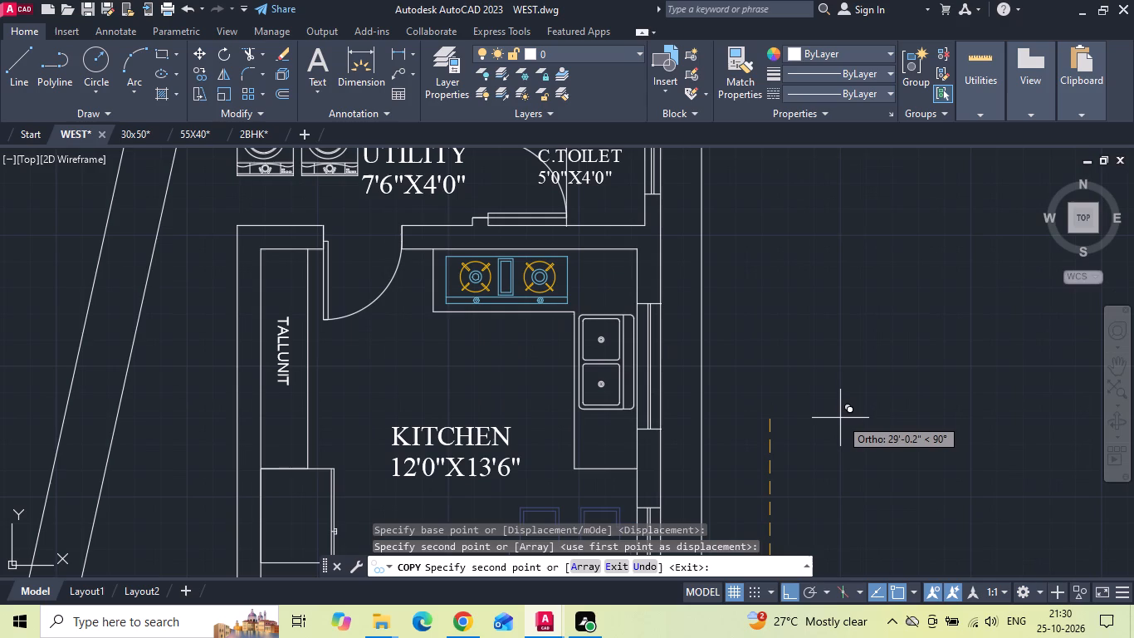
pyautogui.click(840, 418)
pyautogui.press('Escape')
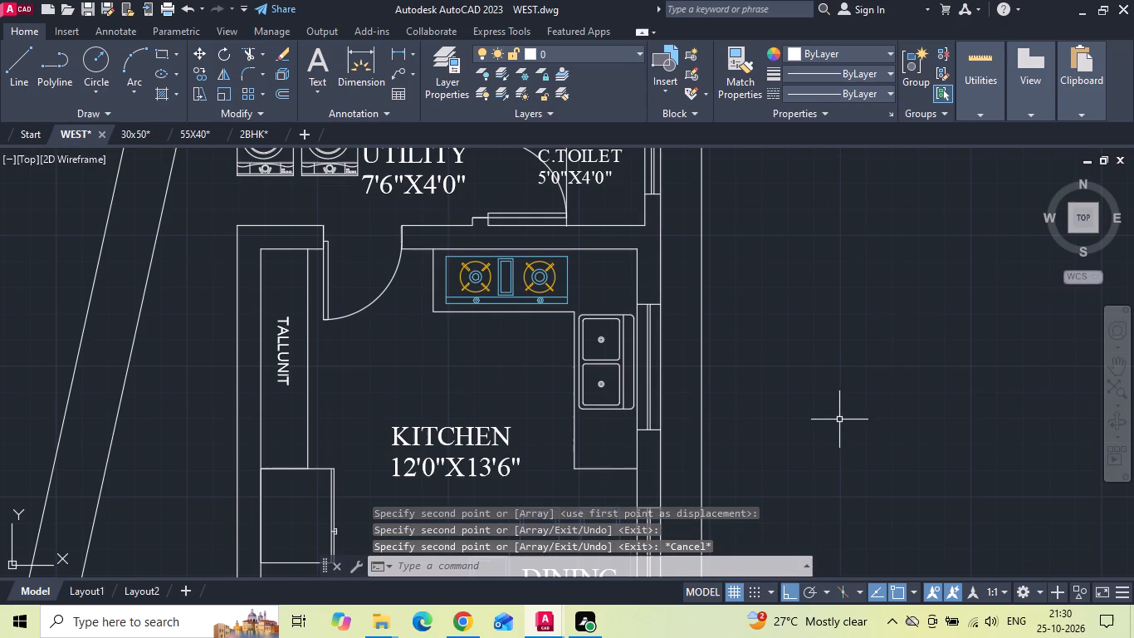
# Measure the gap between the KITCHEN's upper inner corner and the sink window's upper end line.
pyautogui.click(404, 56)
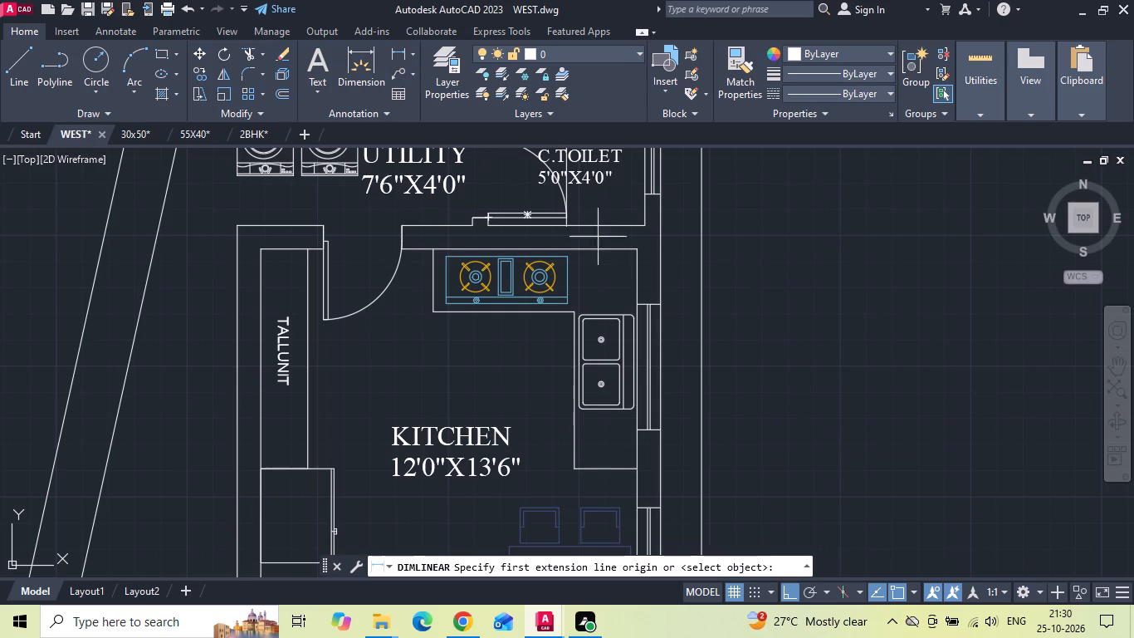
pyautogui.moveTo(633, 250); pyautogui.dragTo(631, 272)
pyautogui.click(637, 304)
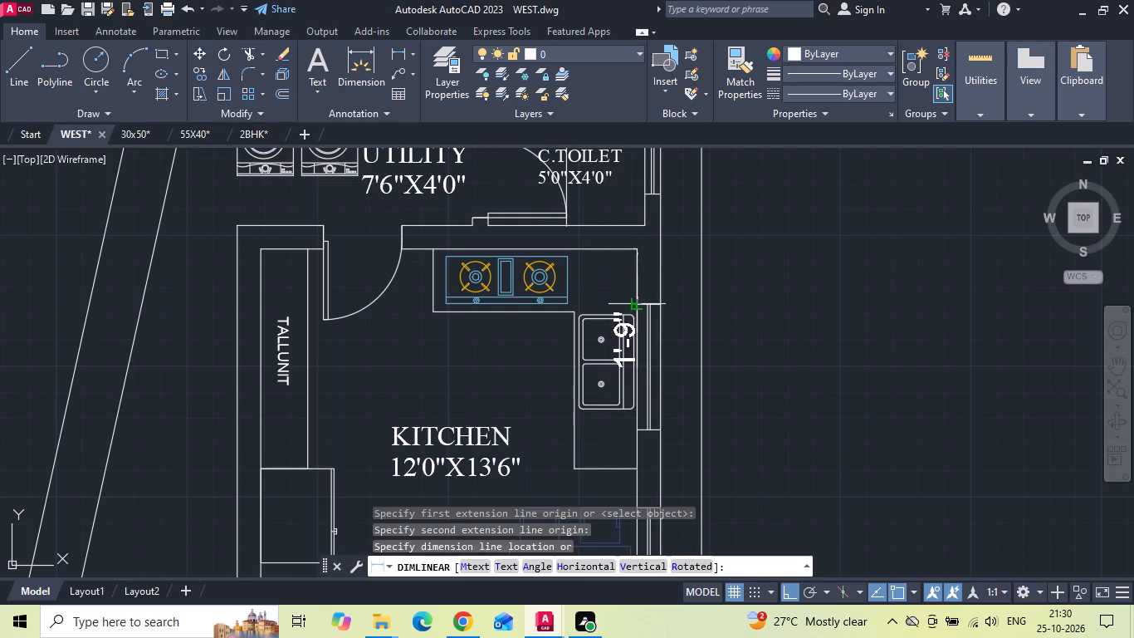
pyautogui.press('Escape')
# Measure the gap between the DINING partition wall's upper corner and the DINING window's lower end line.
pyautogui.scroll(-1, 680, 275)
pyautogui.moveTo(649, 415); pyautogui.dragTo(678, 351, button='middle')
pyautogui.scroll(1, 679, 351)
pyautogui.moveTo(677, 364); pyautogui.dragTo(673, 269, button='middle')
pyautogui.press('space')
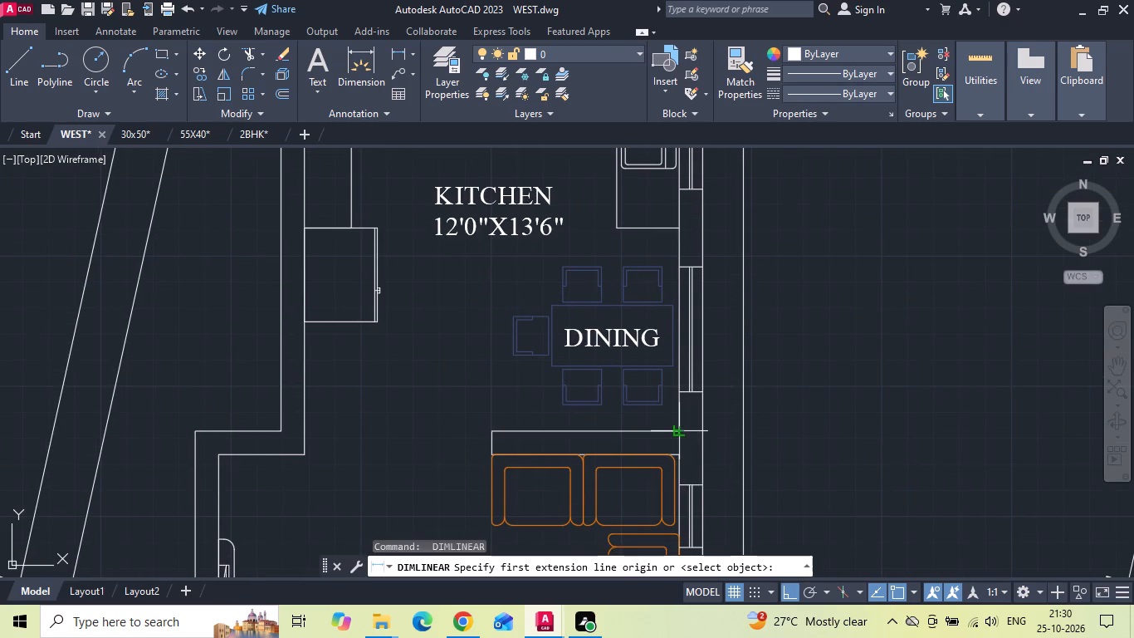
pyautogui.click(677, 428)
pyautogui.click(678, 393)
pyautogui.press('Escape')
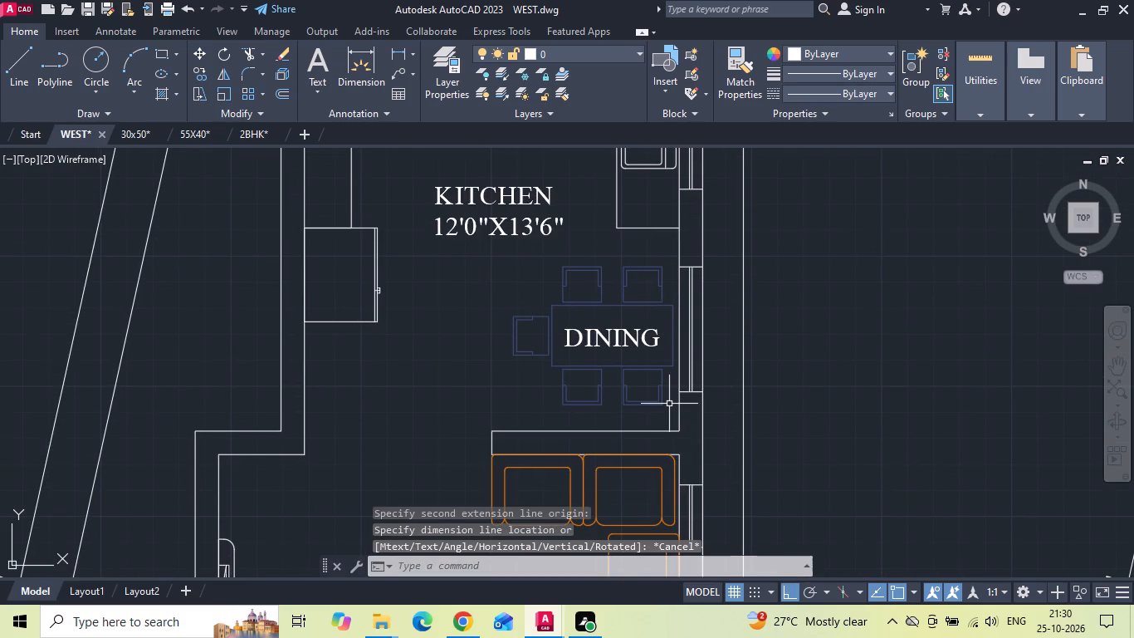
# Move the window beside the DINING table down by 3".
pyautogui.scroll(-2, 790, 360)
pyautogui.scroll(3, 783, 373)
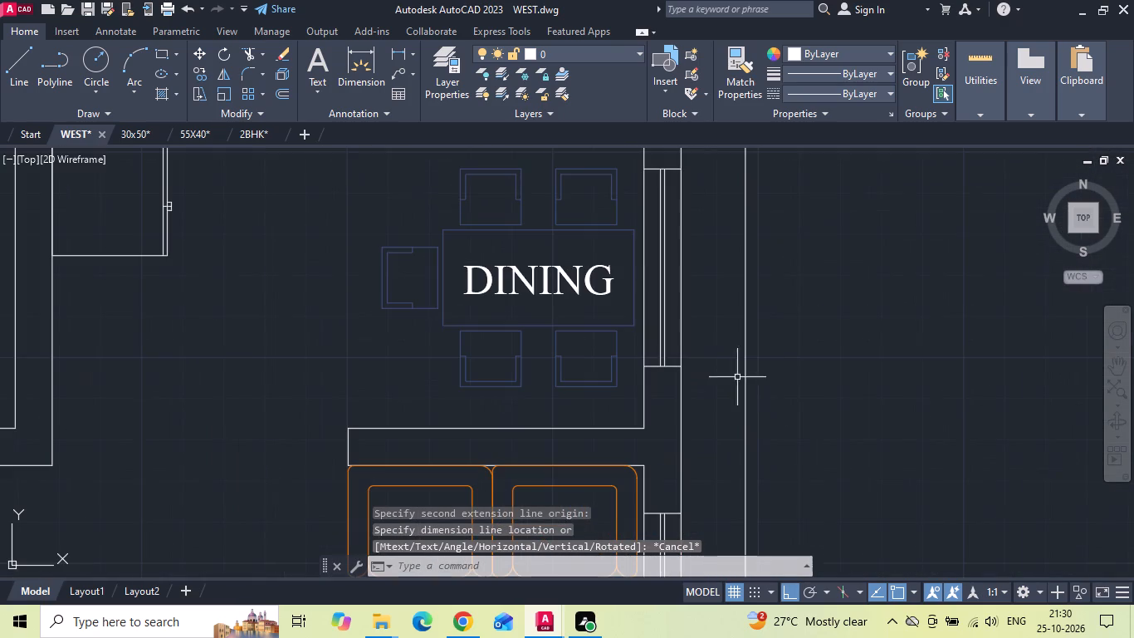
pyautogui.moveTo(631, 384); pyautogui.dragTo(638, 374)
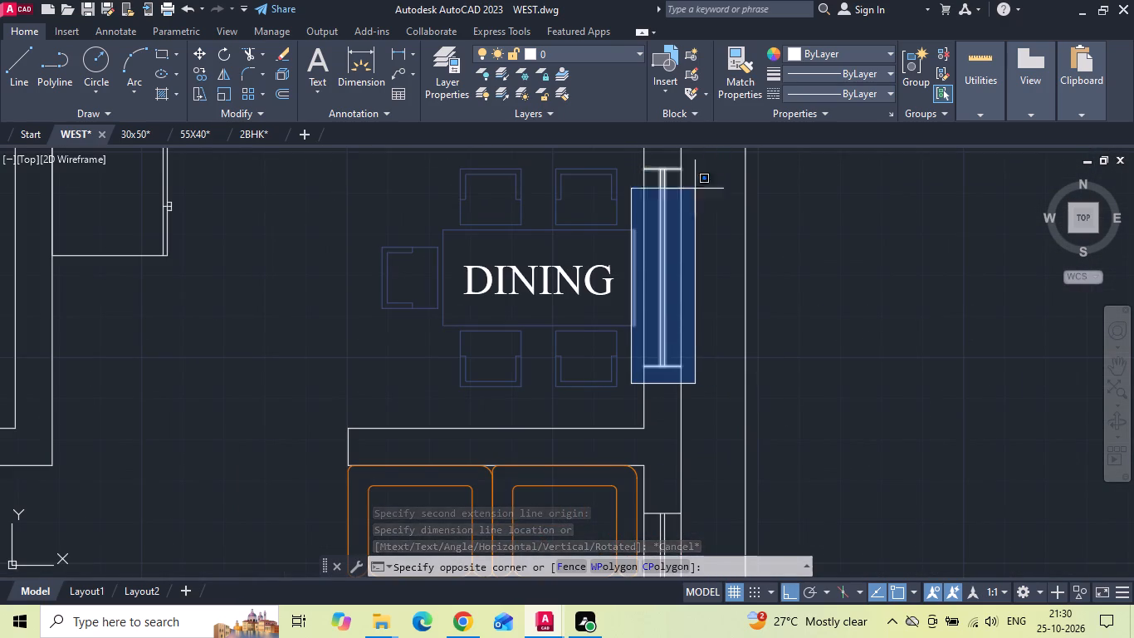
pyautogui.press('Escape')
pyautogui.click(634, 163)
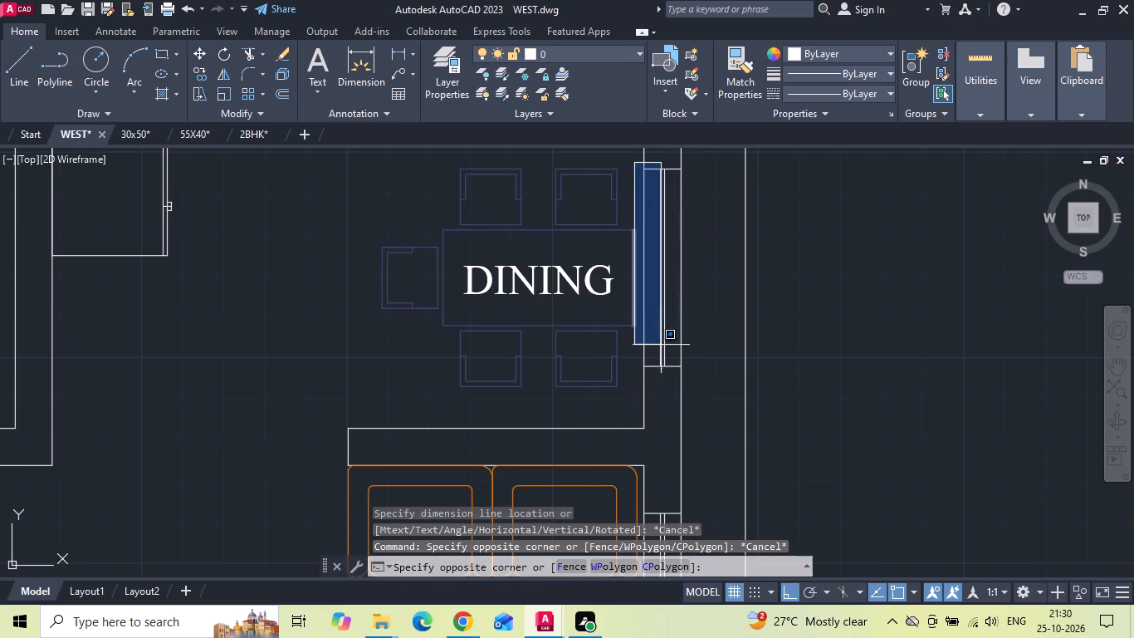
pyautogui.press('Escape')
pyautogui.moveTo(666, 160); pyautogui.dragTo(659, 207)
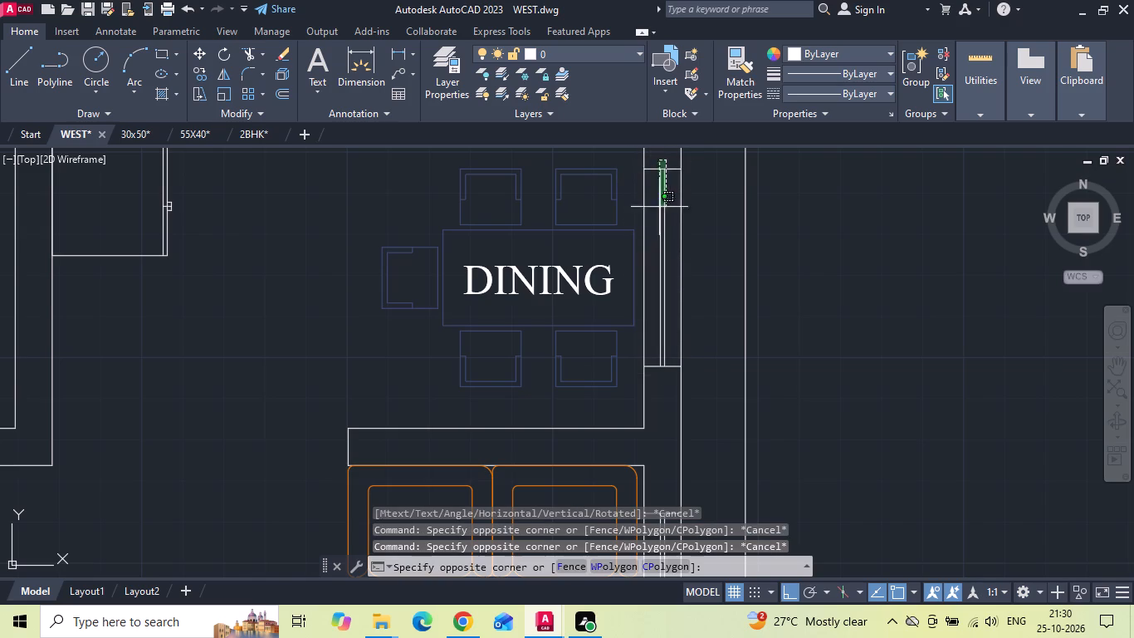
pyautogui.click(652, 371)
pyautogui.rightClick(709, 303)
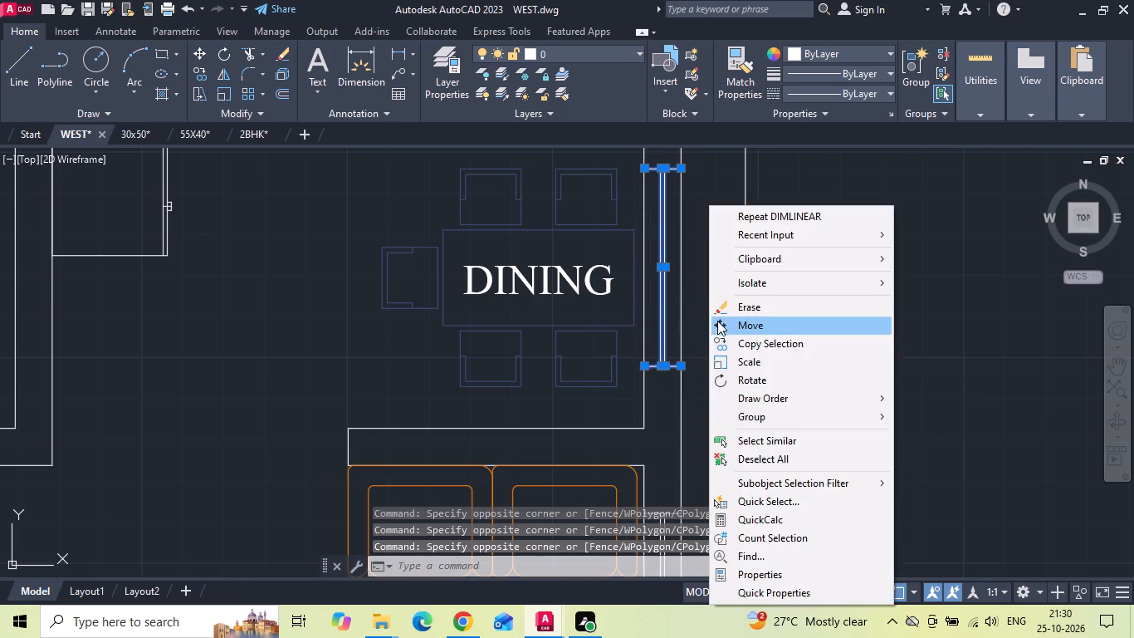
pyautogui.click(718, 322)
pyautogui.moveTo(718, 317); pyautogui.dragTo(718, 328)
pyautogui.write('3')
pyautogui.press('space')
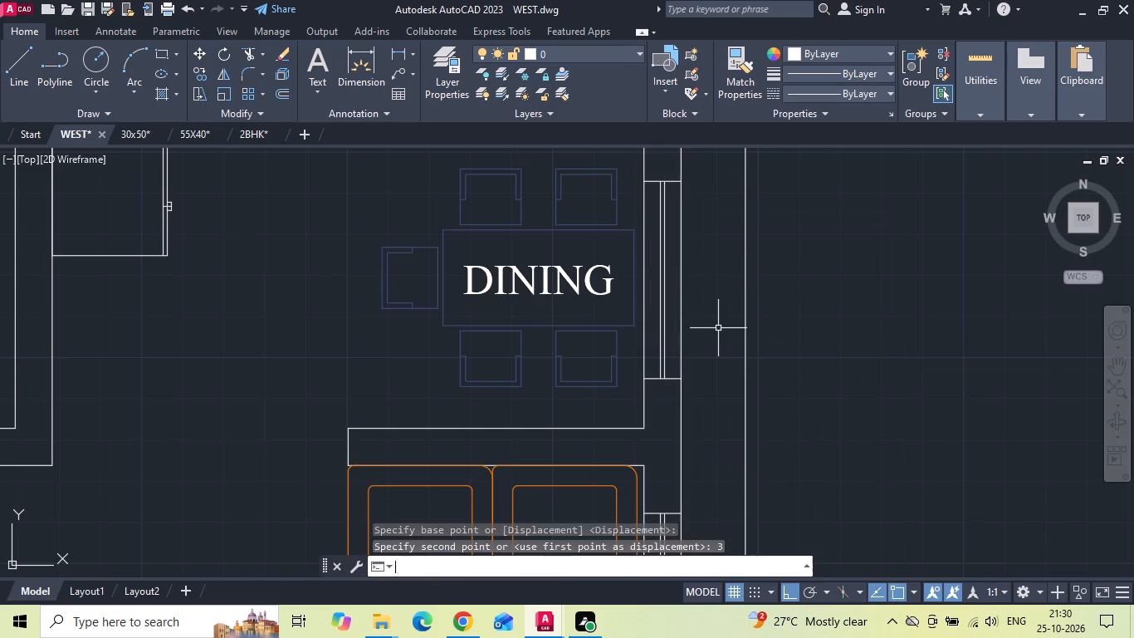
# Save the drawing.
pyautogui.scroll(-2, 713, 377)
pyautogui.moveTo(706, 308); pyautogui.dragTo(744, 365, button='middle')
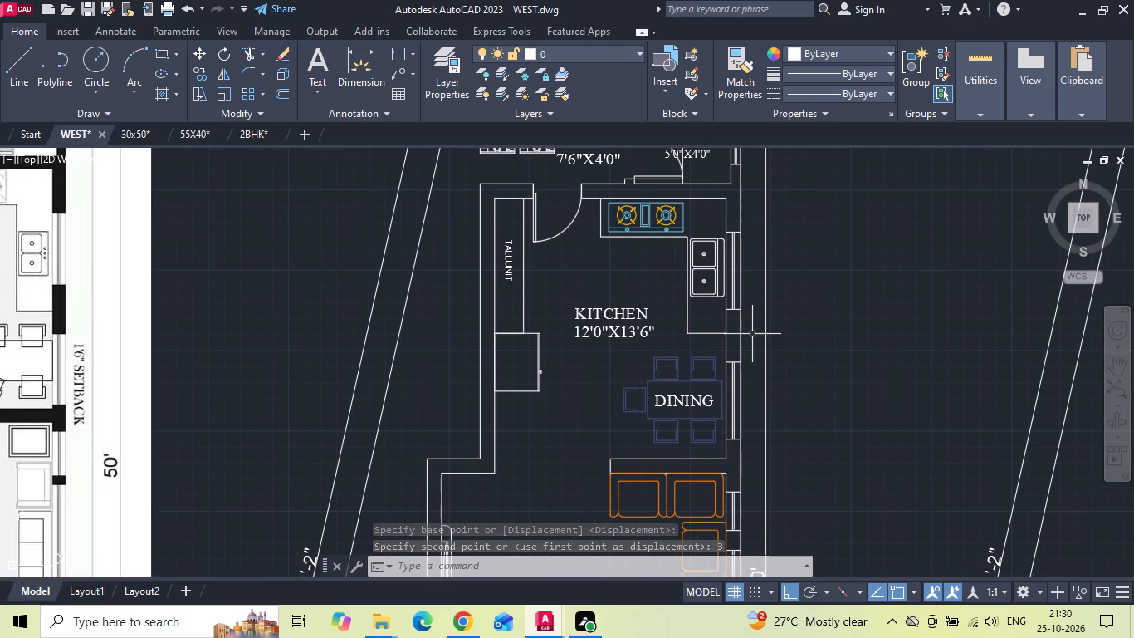
pyautogui.hotkey('ctrl', 's')
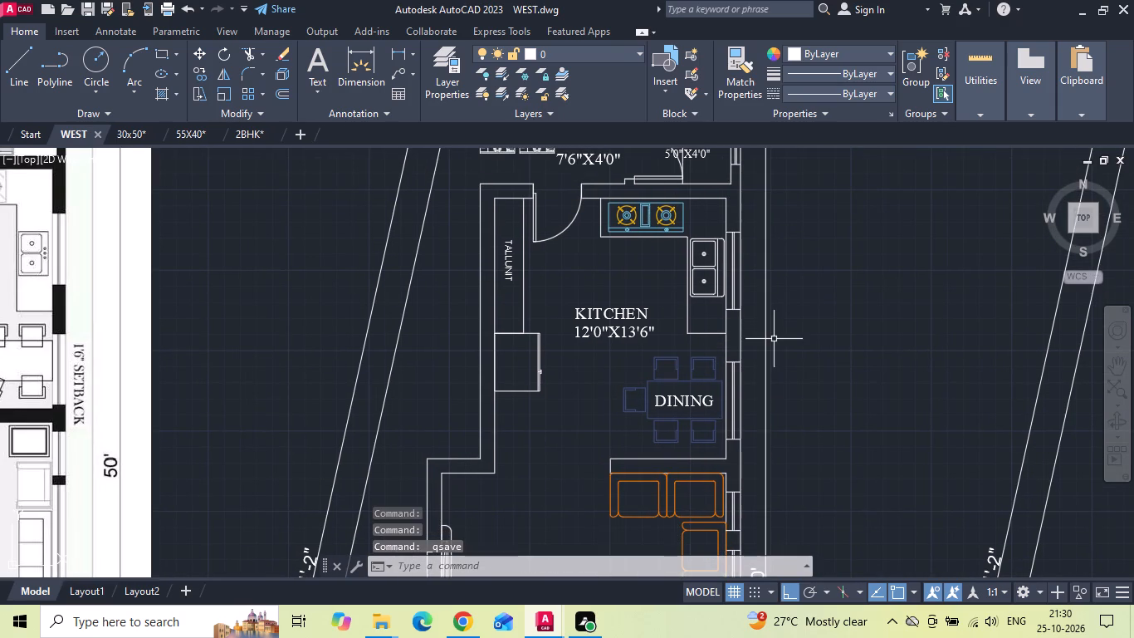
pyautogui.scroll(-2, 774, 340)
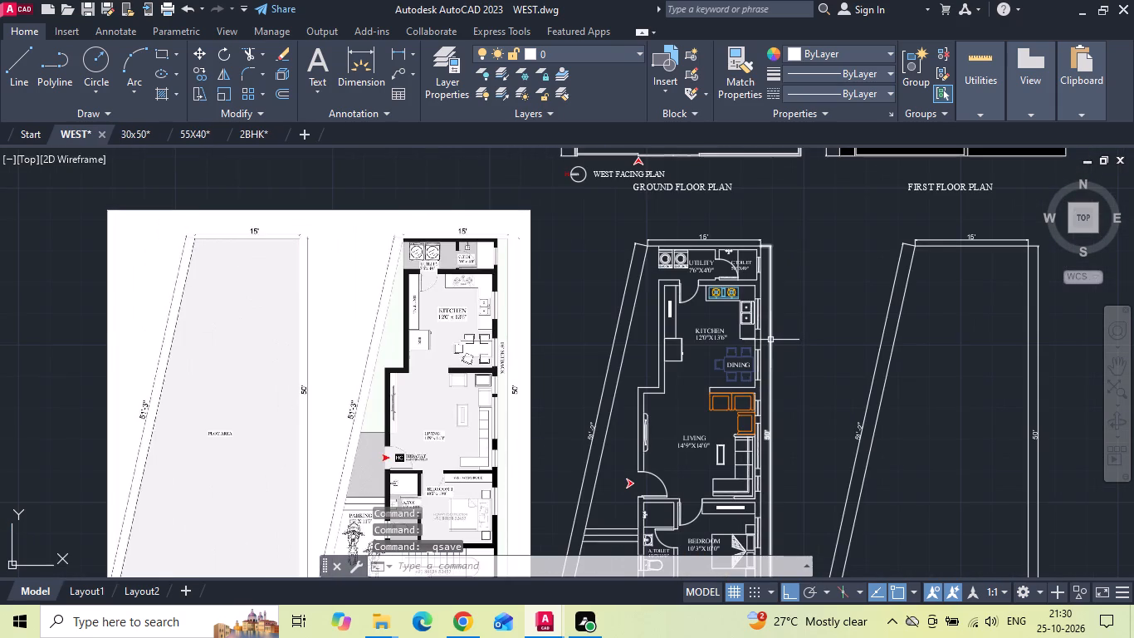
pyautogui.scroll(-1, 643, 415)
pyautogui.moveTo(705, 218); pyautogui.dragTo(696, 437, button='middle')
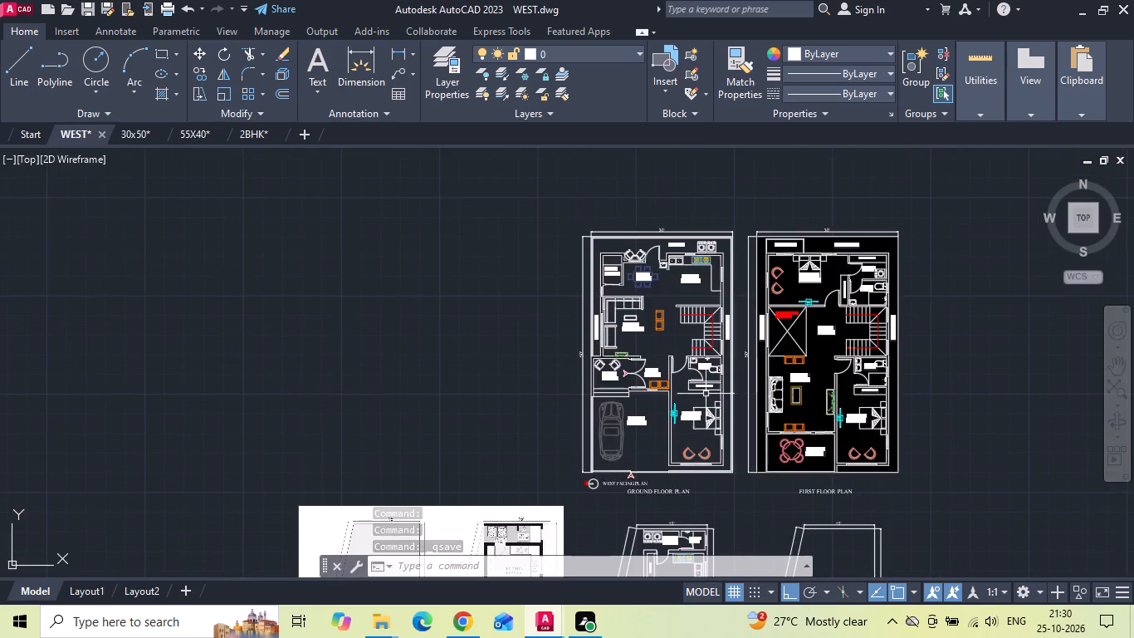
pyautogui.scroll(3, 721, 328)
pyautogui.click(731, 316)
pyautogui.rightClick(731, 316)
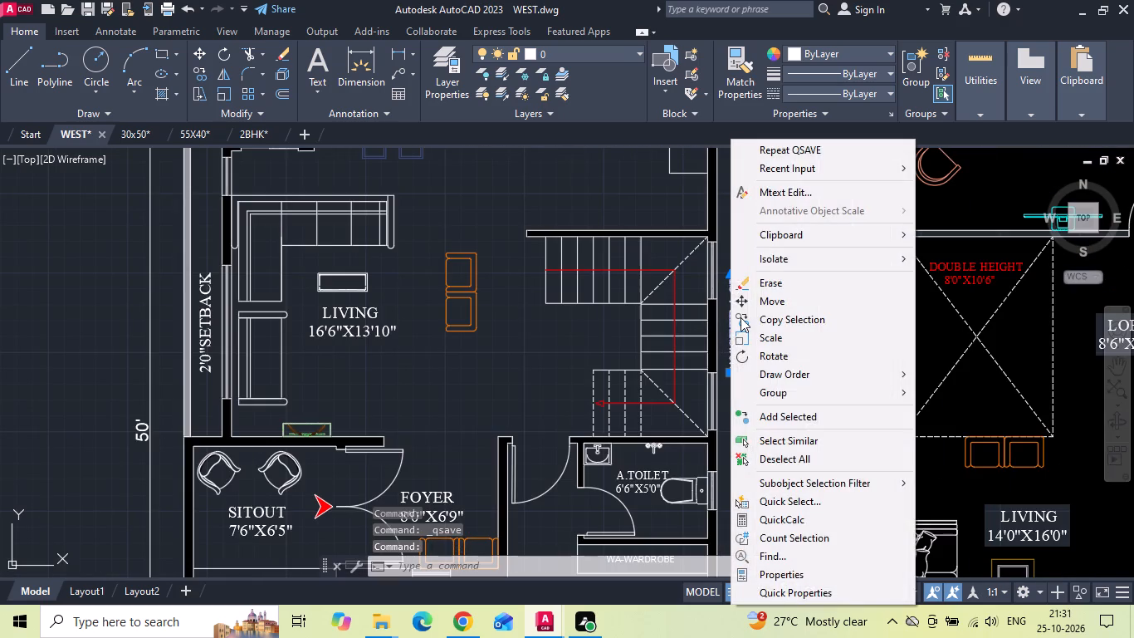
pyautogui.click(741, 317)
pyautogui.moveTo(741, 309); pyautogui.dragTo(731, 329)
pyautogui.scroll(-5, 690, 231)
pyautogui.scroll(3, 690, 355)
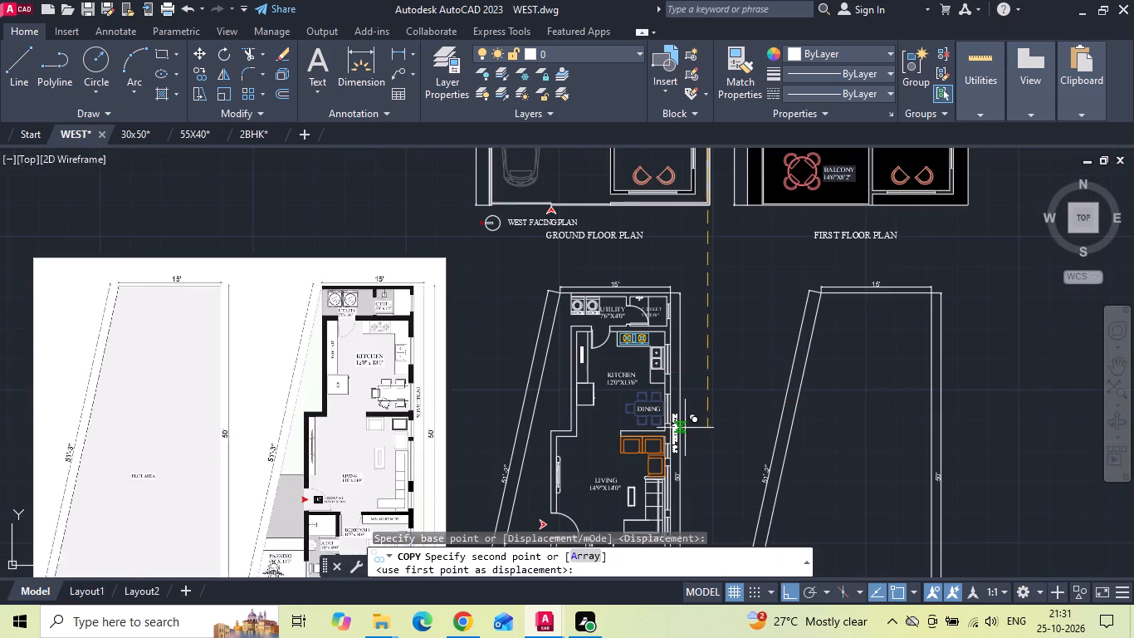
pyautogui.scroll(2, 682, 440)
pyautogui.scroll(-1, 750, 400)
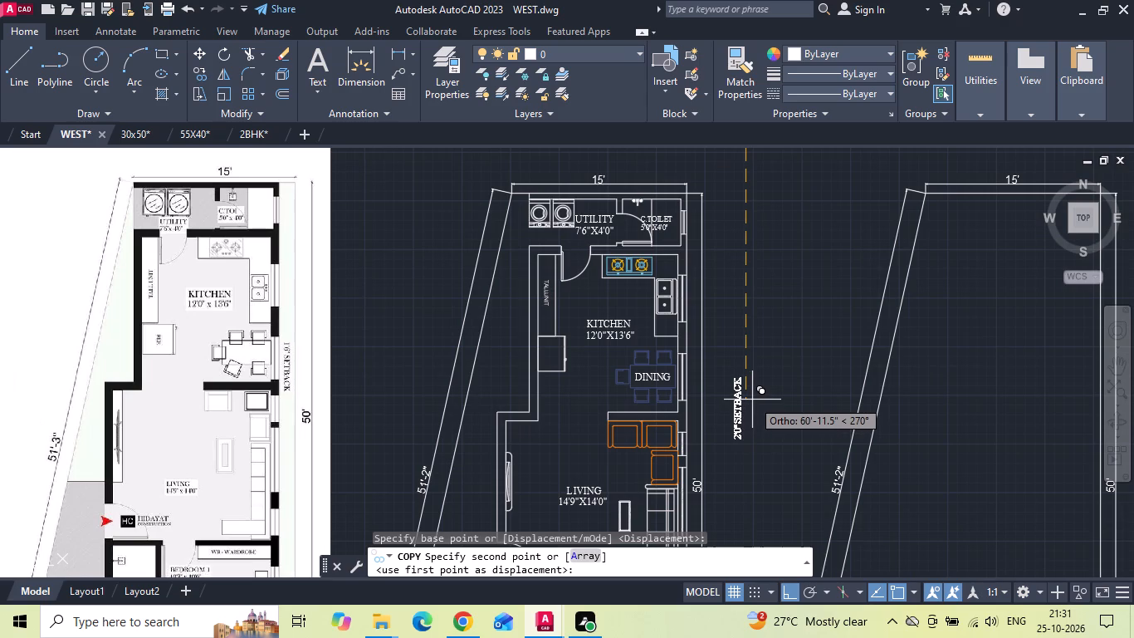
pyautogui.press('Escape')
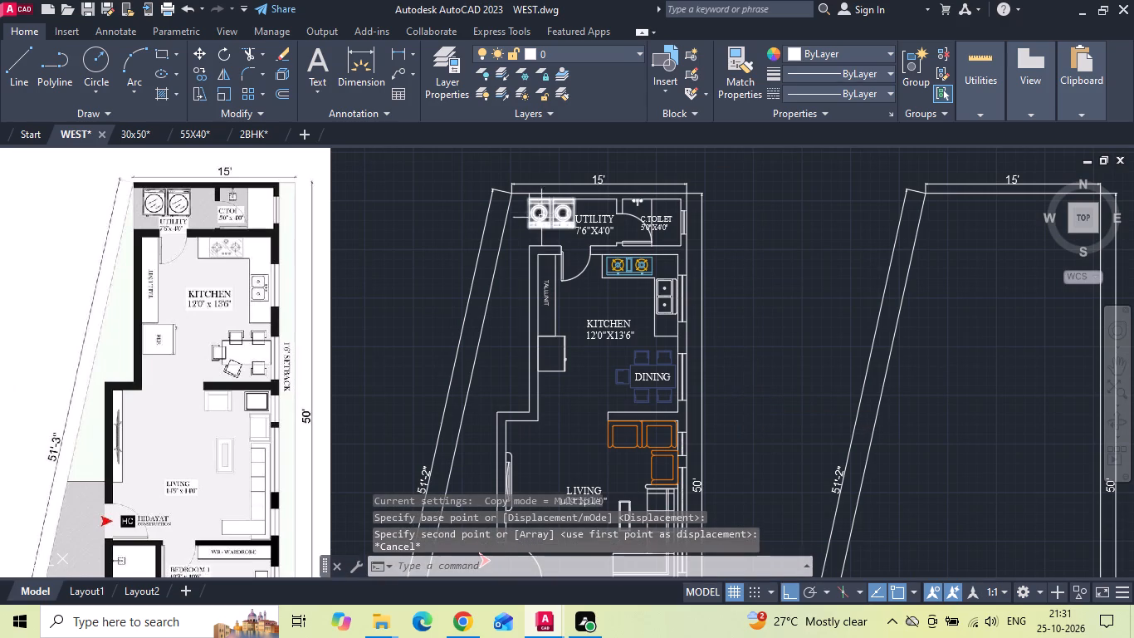
# Move the plot boundary with its dimensions, north symbol and plan titles 1'6" to the right.
pyautogui.scroll(3, 531, 183)
pyautogui.moveTo(472, 214); pyautogui.dragTo(462, 230)
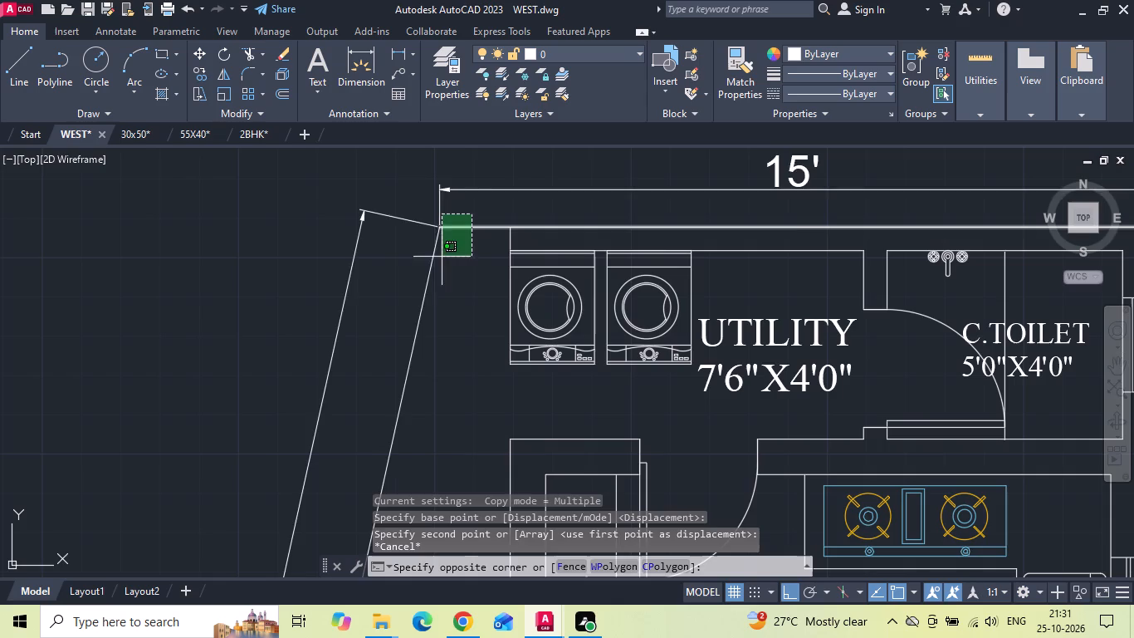
pyautogui.click(418, 267)
pyautogui.scroll(-3, 457, 164)
pyautogui.scroll(-1, 701, 175)
pyautogui.scroll(3, 687, 177)
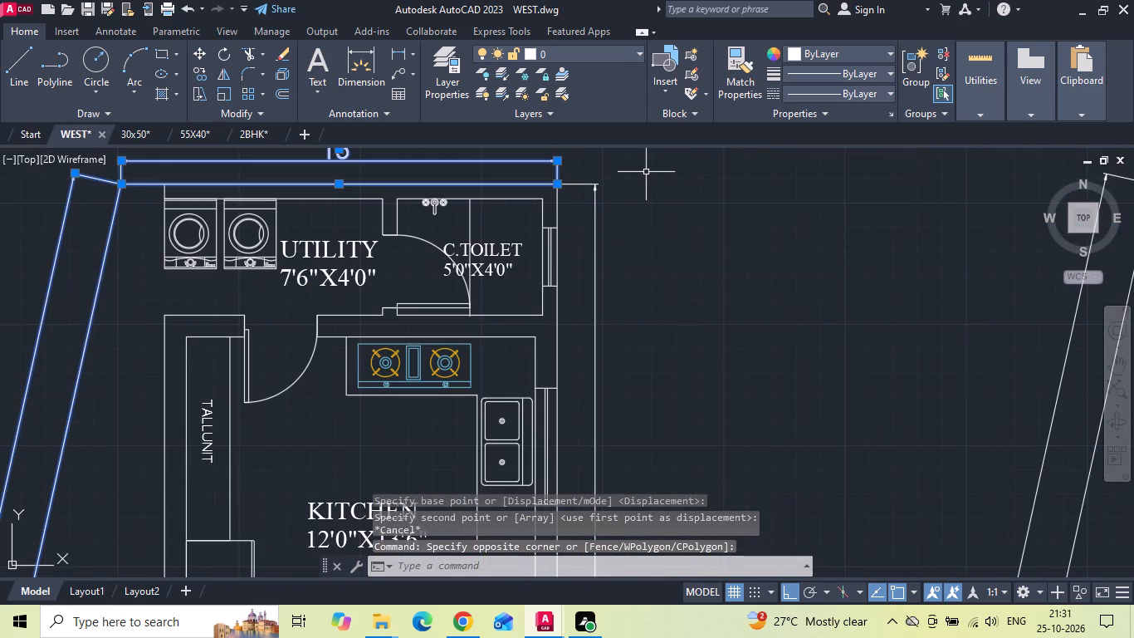
pyautogui.moveTo(643, 172); pyautogui.dragTo(618, 200)
pyautogui.click(572, 191)
pyautogui.scroll(-4, 648, 159)
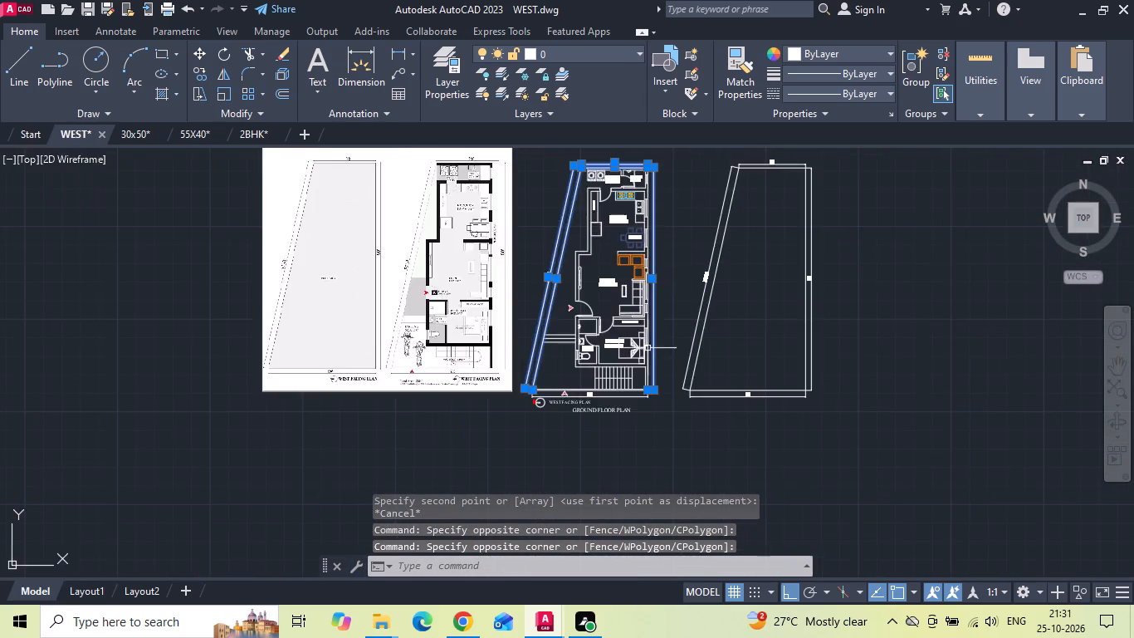
pyautogui.scroll(3, 643, 368)
pyautogui.click(289, 399)
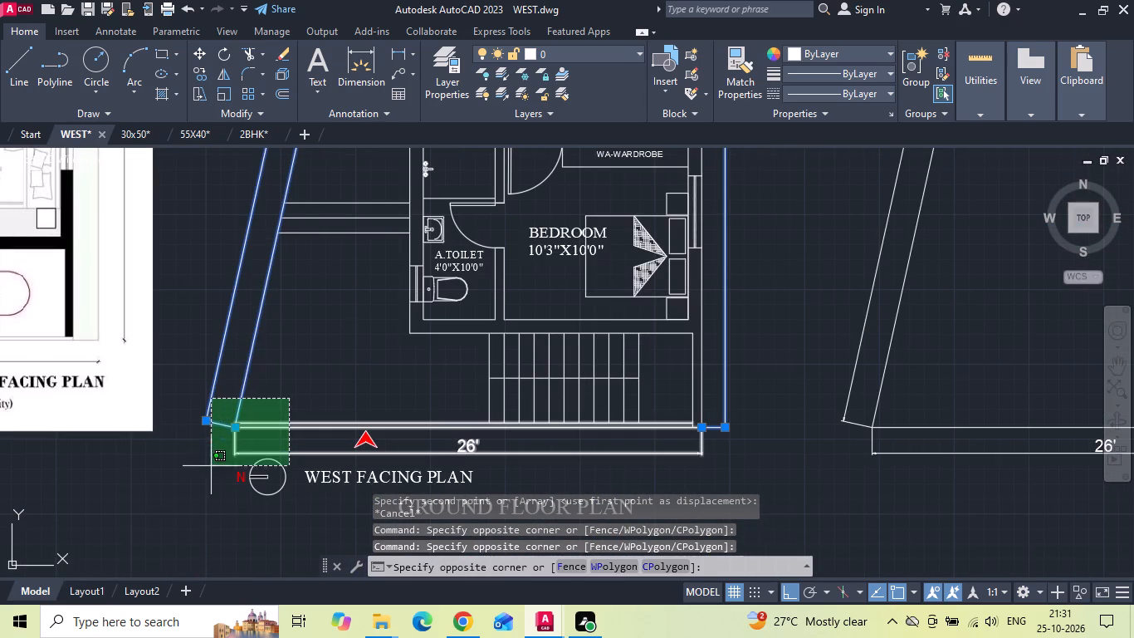
pyautogui.click(205, 498)
pyautogui.moveTo(405, 425); pyautogui.dragTo(562, 309, button='middle')
pyautogui.moveTo(736, 322); pyautogui.dragTo(726, 333)
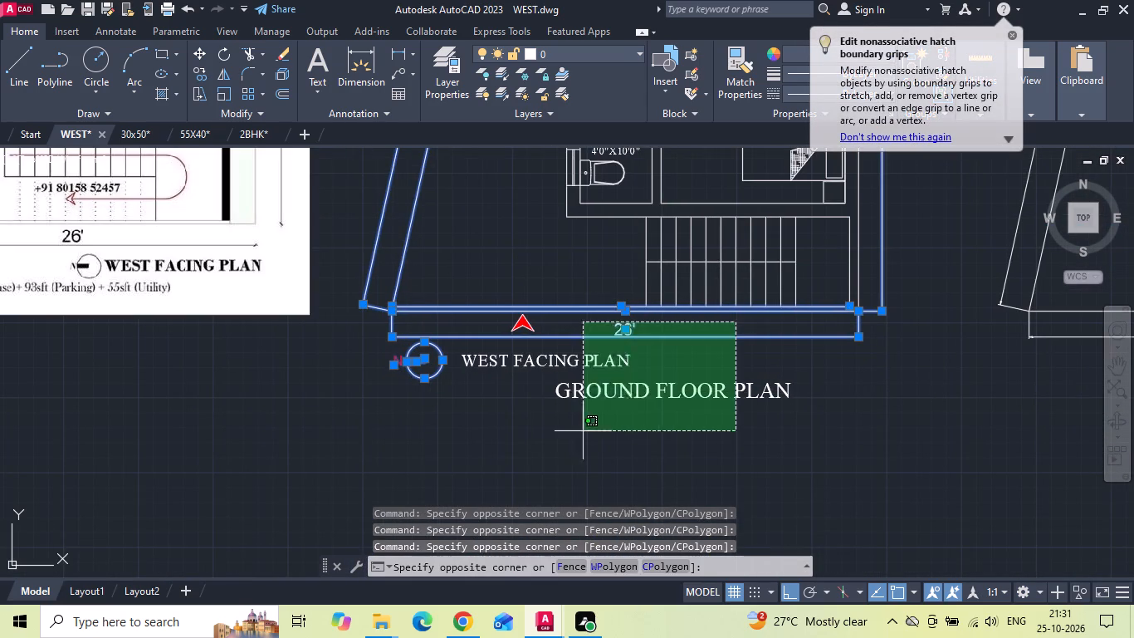
pyautogui.click(478, 452)
pyautogui.scroll(-2, 531, 464)
pyautogui.moveTo(535, 312); pyautogui.dragTo(536, 450, button='middle')
pyautogui.scroll(5, 547, 199)
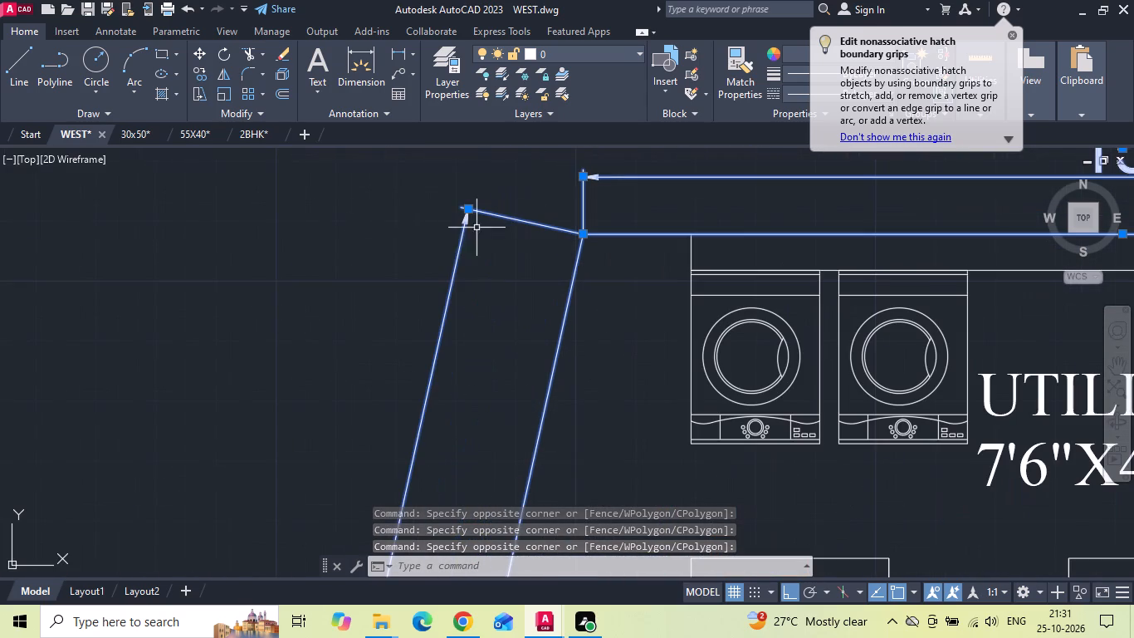
pyautogui.rightClick(326, 292)
pyautogui.click(360, 326)
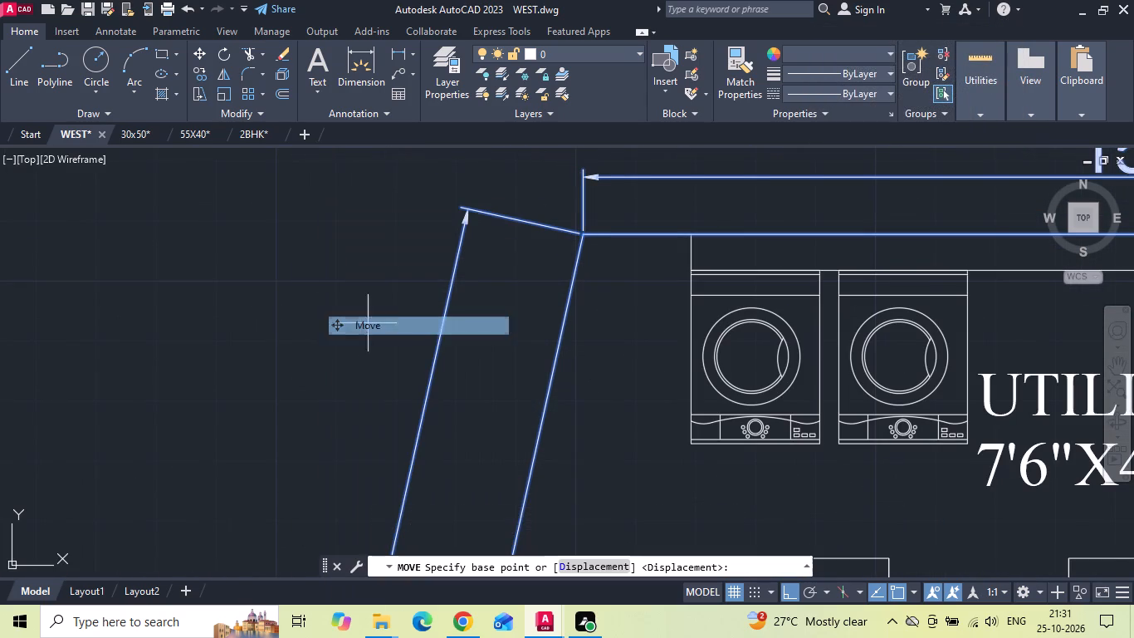
pyautogui.click(585, 233)
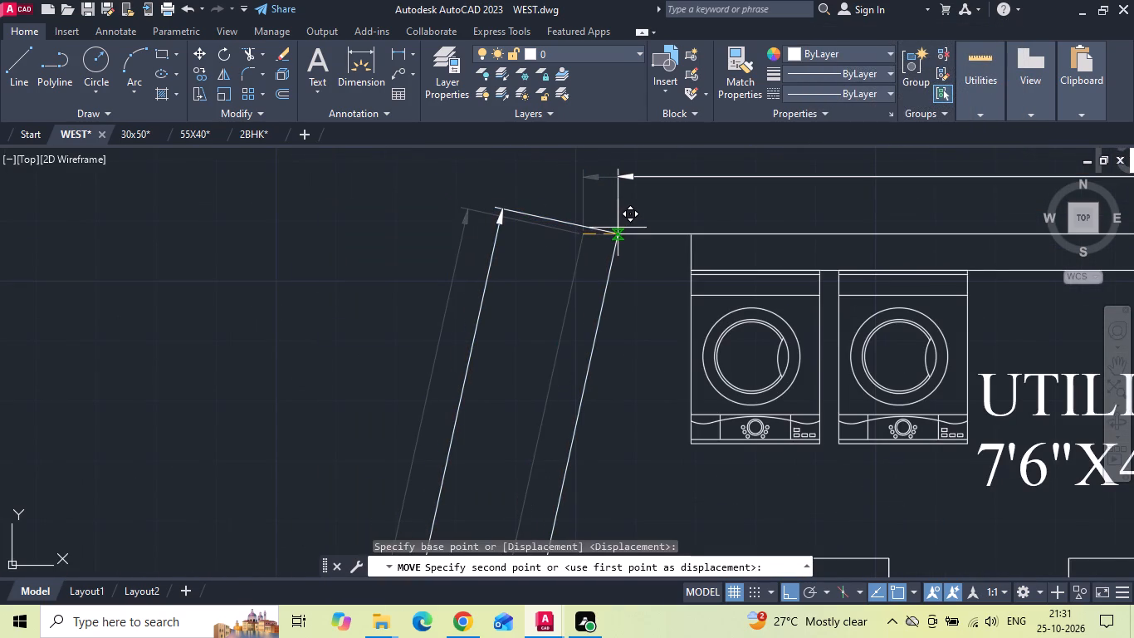
pyautogui.scroll(-3, 618, 228)
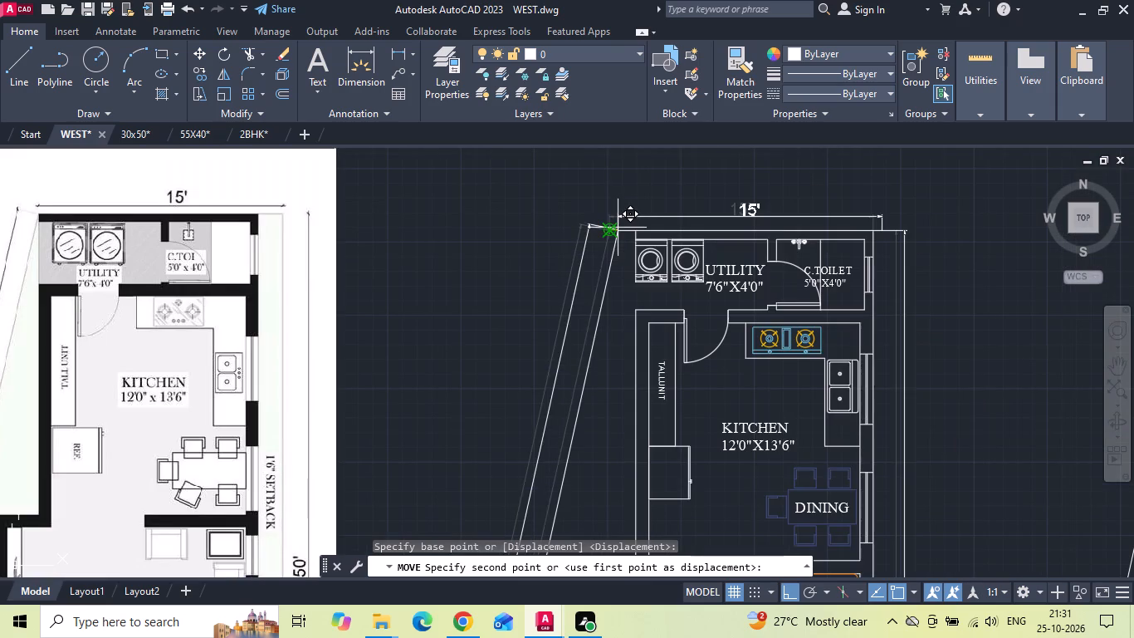
pyautogui.write("1'6")
pyautogui.press('Return')
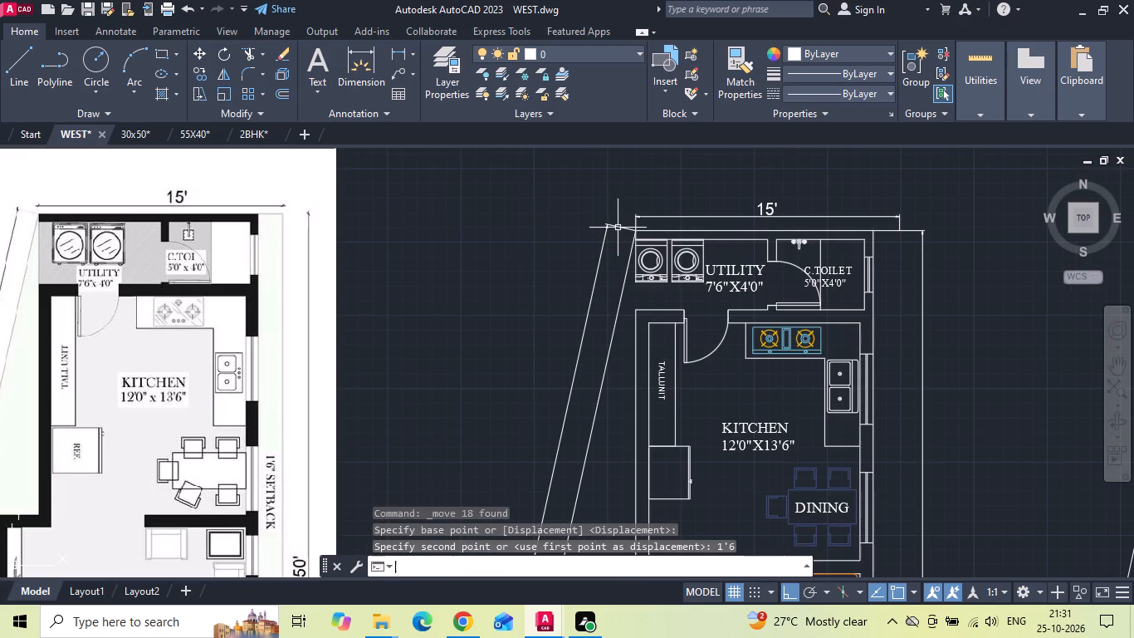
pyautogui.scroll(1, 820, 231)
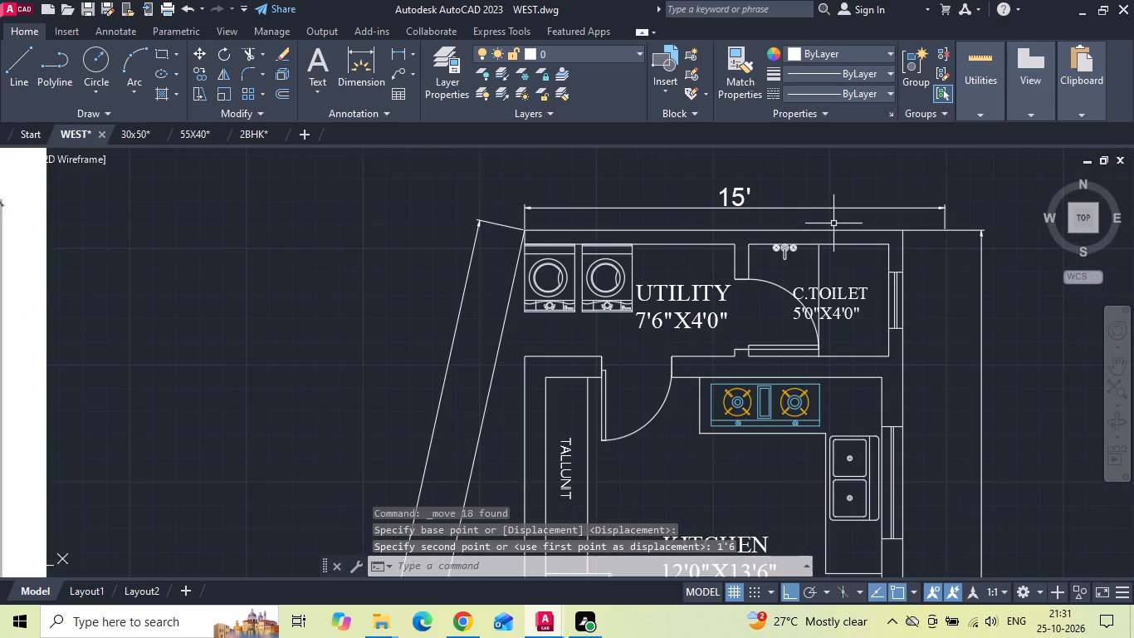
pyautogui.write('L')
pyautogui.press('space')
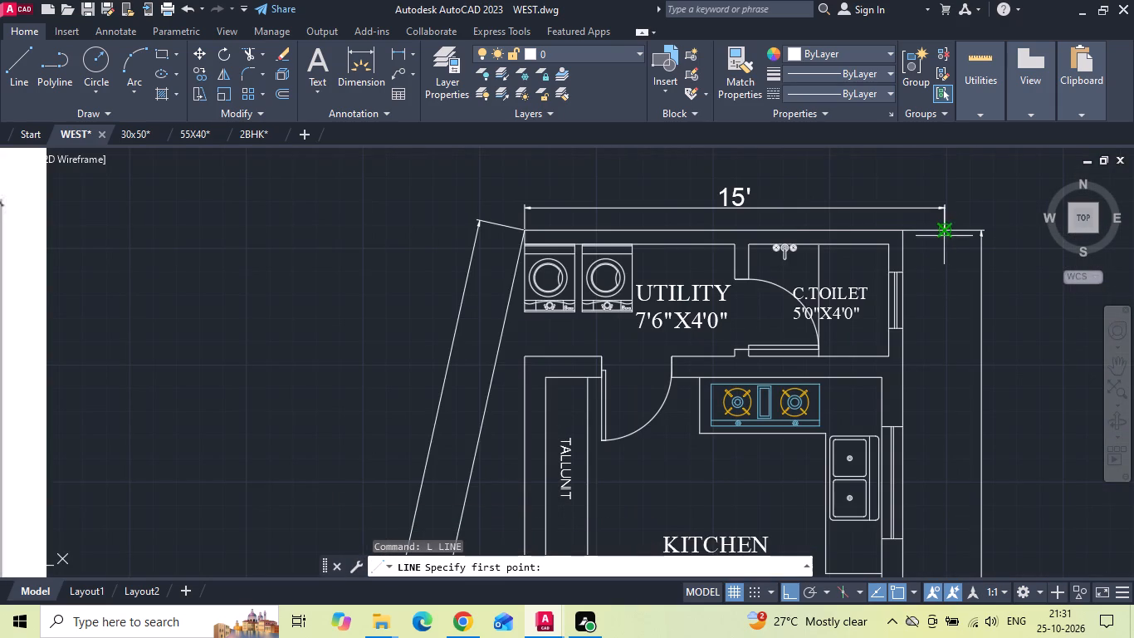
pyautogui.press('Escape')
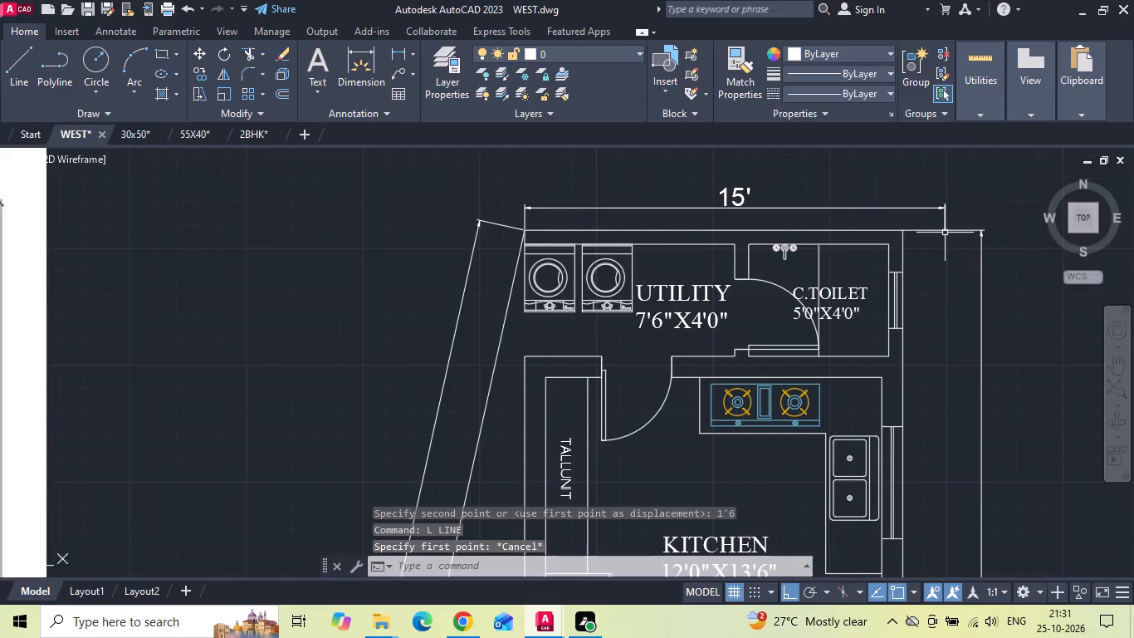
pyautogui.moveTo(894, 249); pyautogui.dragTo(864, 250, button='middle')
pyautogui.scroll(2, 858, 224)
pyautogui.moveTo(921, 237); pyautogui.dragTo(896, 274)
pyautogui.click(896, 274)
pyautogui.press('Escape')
# Draw a vertical line closing the plot's right side, from the top boundary's end at the 15' dimension down to the bottom boundary's end.
pyautogui.press('l')
pyautogui.press('space')
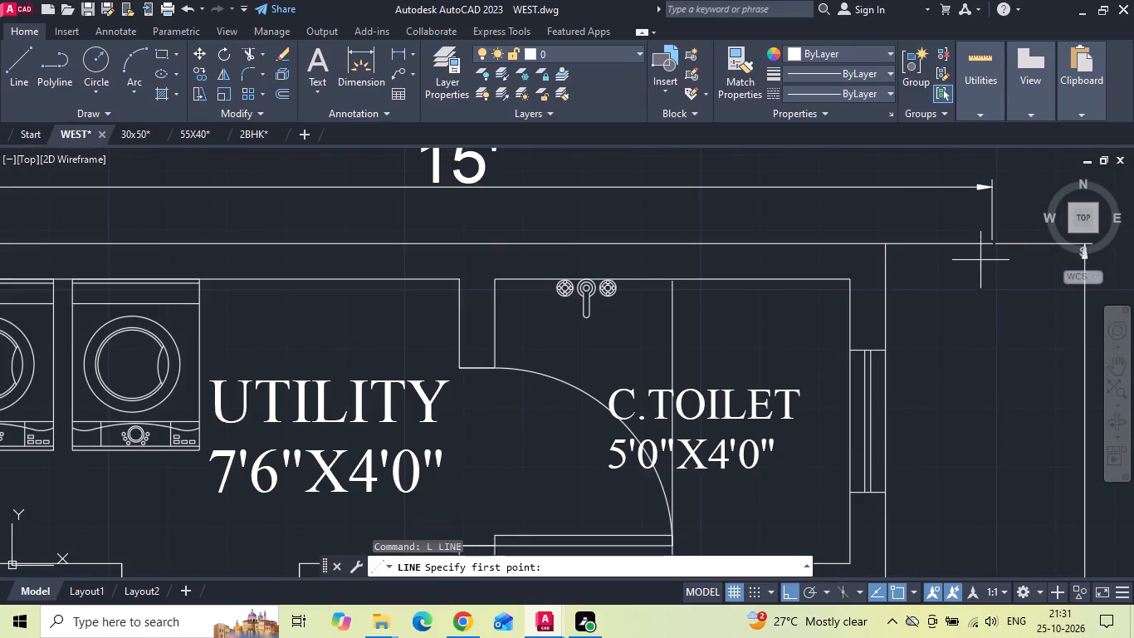
pyautogui.click(990, 244)
pyautogui.scroll(-4, 897, 217)
pyautogui.moveTo(882, 450); pyautogui.dragTo(875, 434, button='middle')
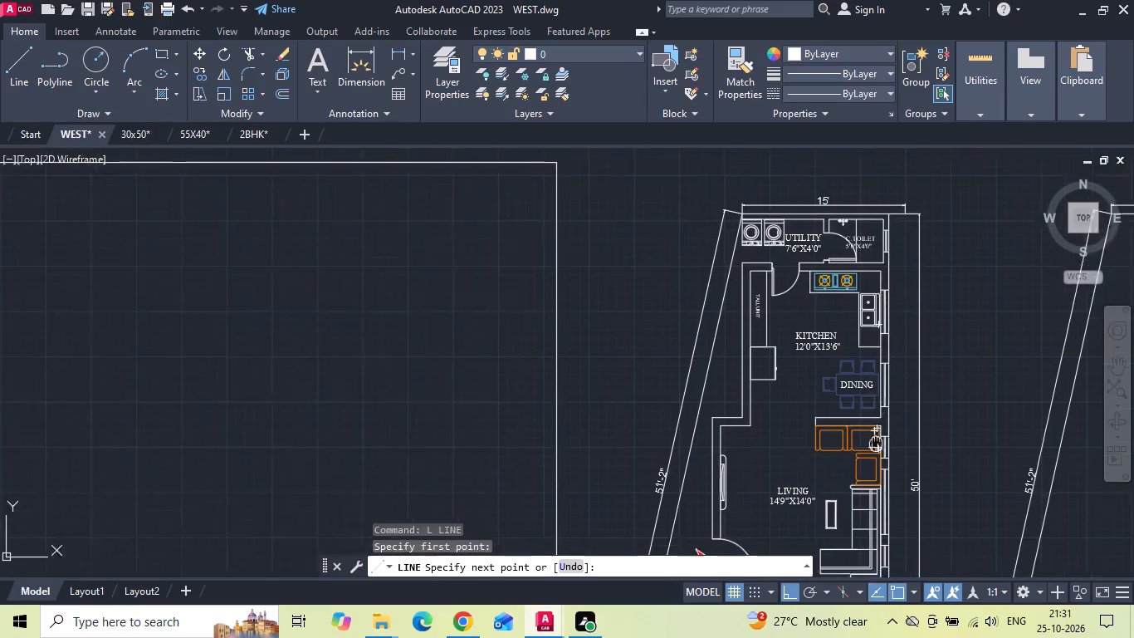
pyautogui.moveTo(875, 434); pyautogui.dragTo(887, 176, button='middle')
pyautogui.scroll(2, 914, 464)
pyautogui.moveTo(891, 526); pyautogui.dragTo(902, 432, button='middle')
pyautogui.scroll(1, 936, 484)
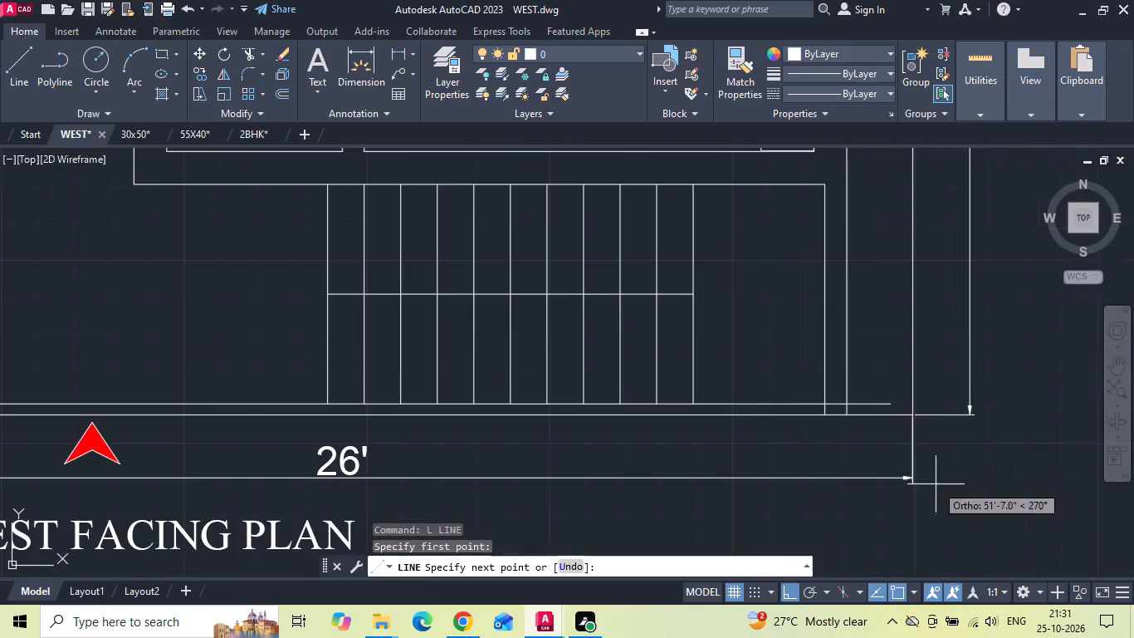
pyautogui.click(911, 411)
pyautogui.press('Escape')
# Trim the front inner line's overhang past the staircase's right wall in the bottom corner of the plot.
pyautogui.press('t')
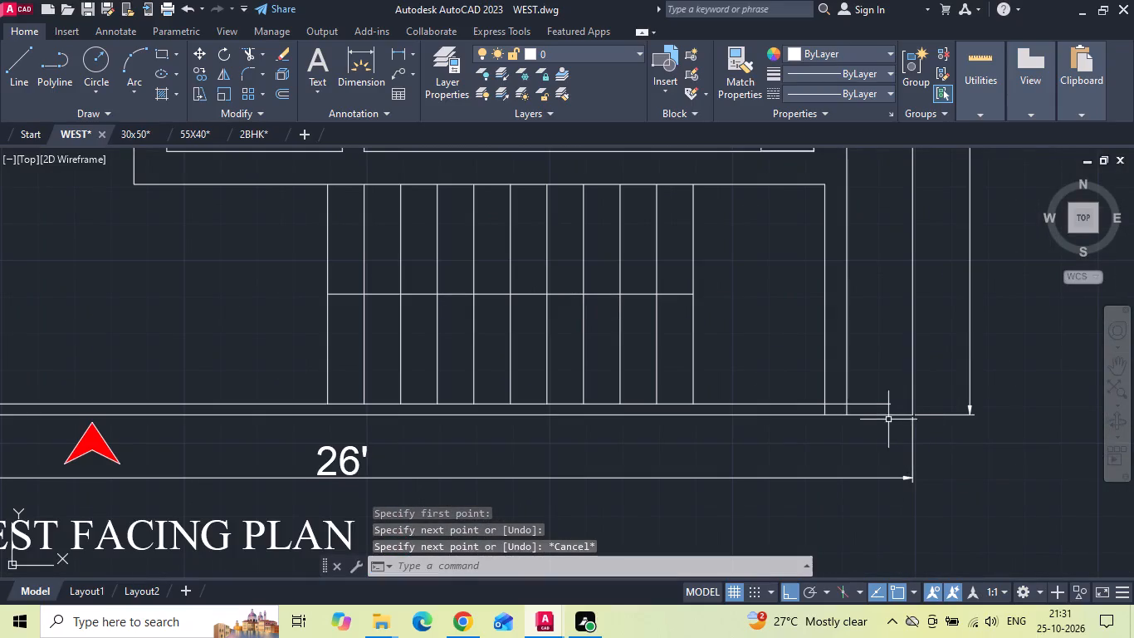
pyautogui.press('r')
pyautogui.press('space')
pyautogui.scroll(-3, 865, 425)
pyautogui.scroll(3, 866, 426)
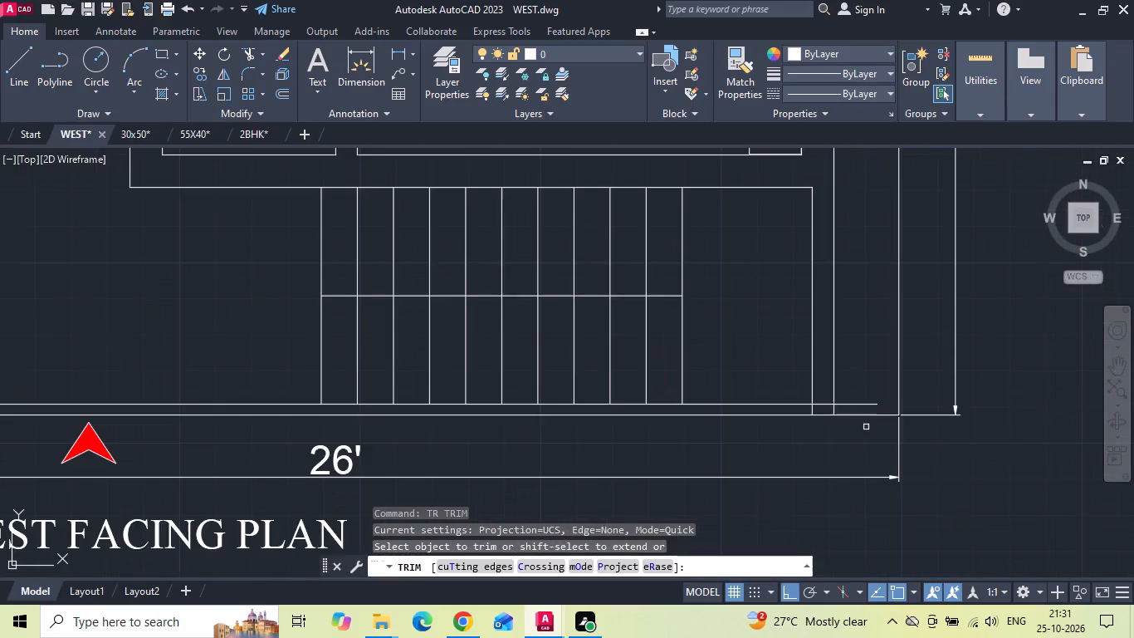
pyautogui.click(825, 403)
pyautogui.click(849, 404)
pyautogui.press('Escape')
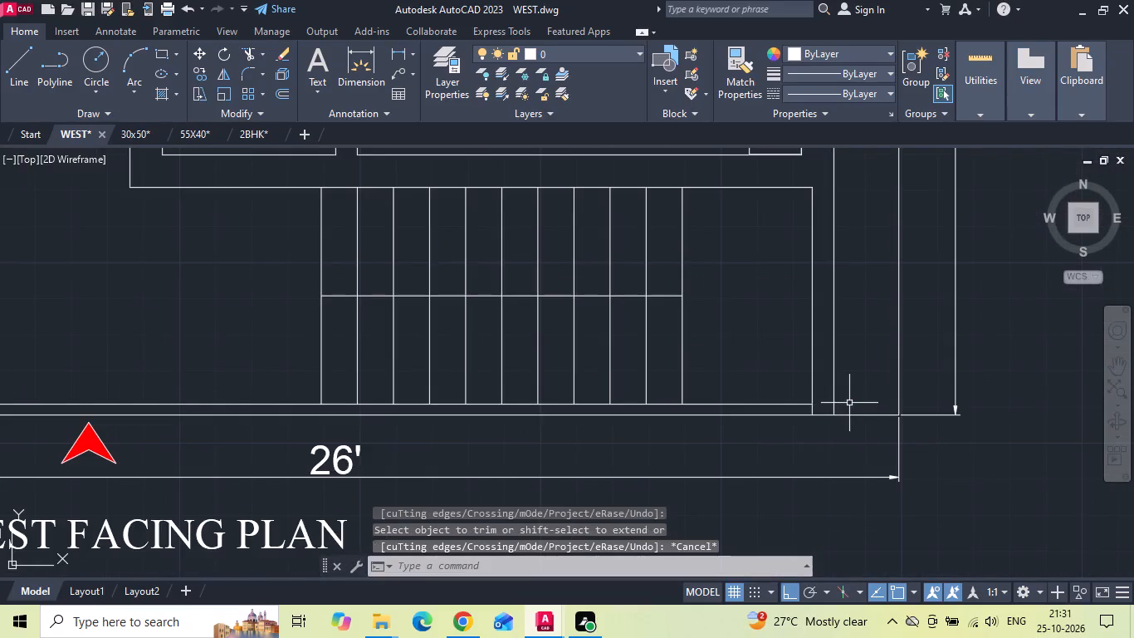
# Save the drawing.
pyautogui.hotkey('ctrl', 's')
# Copy the 2'0" SETBACK label from the upper ground floor plan into the side strip beside the LIVING room, with ortho off.
pyautogui.scroll(-5, 813, 423)
pyautogui.scroll(-1, 775, 267)
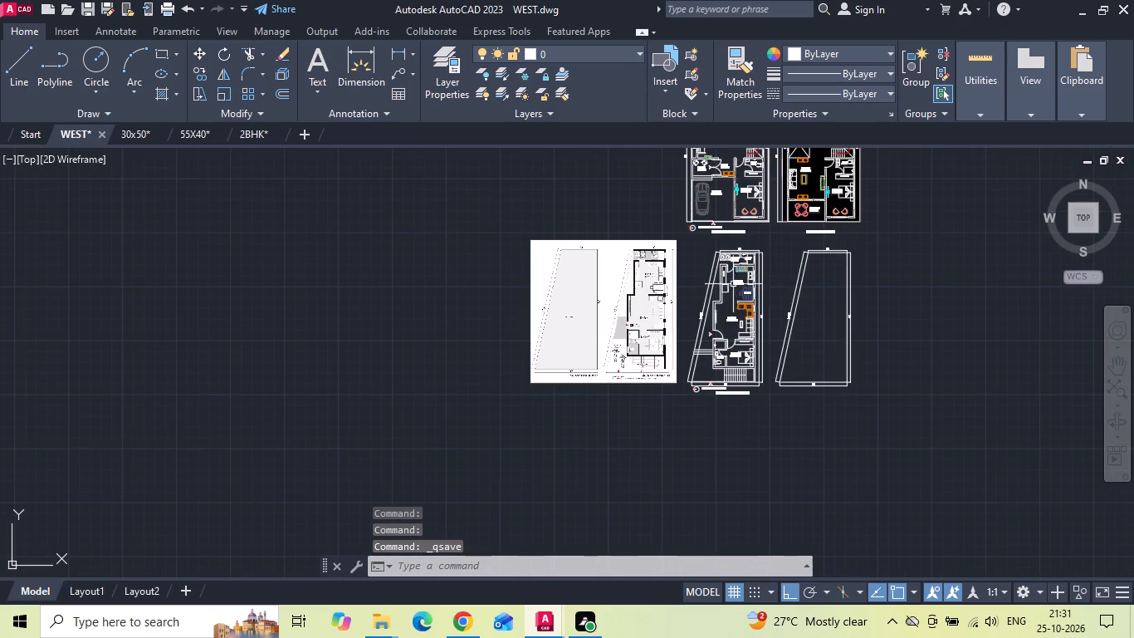
pyautogui.scroll(2, 757, 166)
pyautogui.moveTo(756, 191); pyautogui.dragTo(740, 290, button='middle')
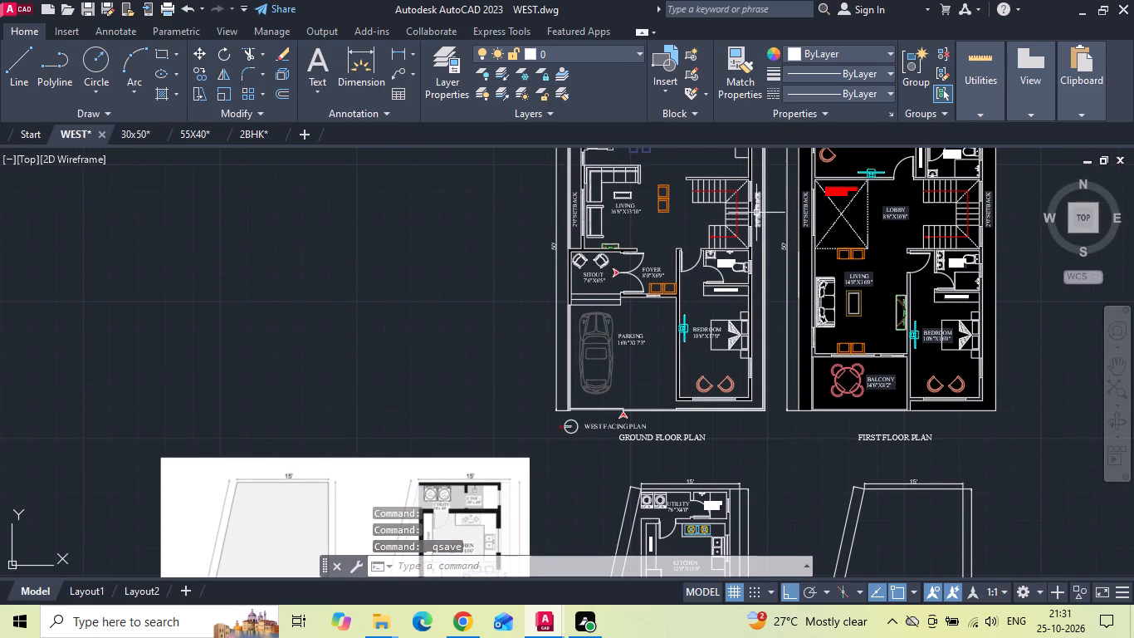
pyautogui.click(756, 212)
pyautogui.rightClick(756, 212)
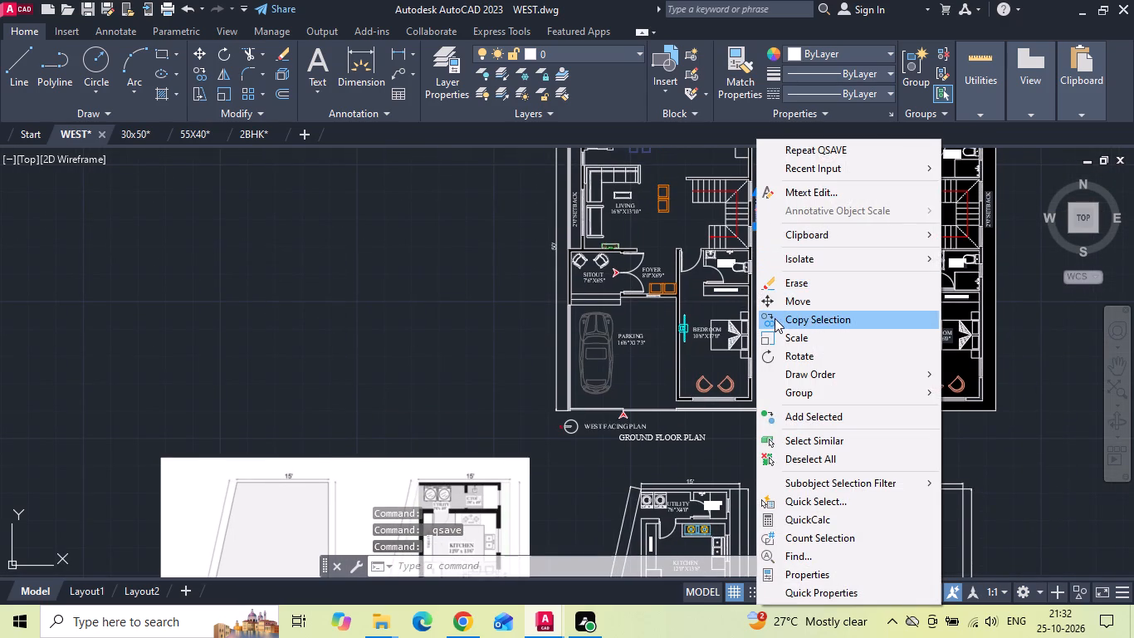
pyautogui.click(775, 318)
pyautogui.click(755, 223)
pyautogui.scroll(-2, 749, 275)
pyautogui.scroll(1, 747, 510)
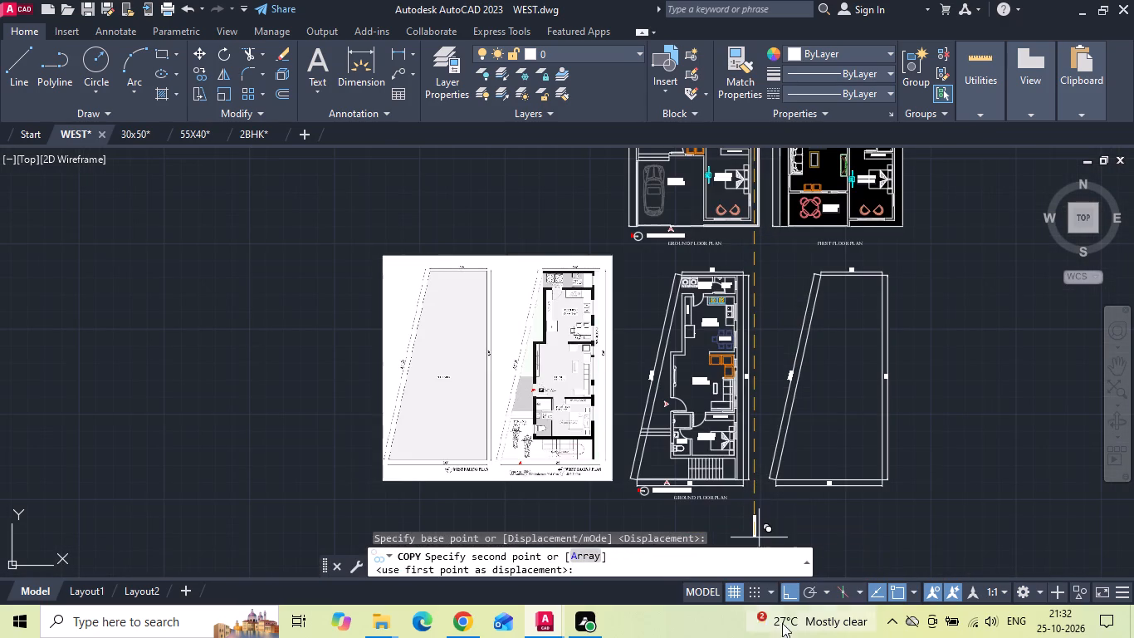
pyautogui.click(789, 595)
pyautogui.scroll(3, 761, 431)
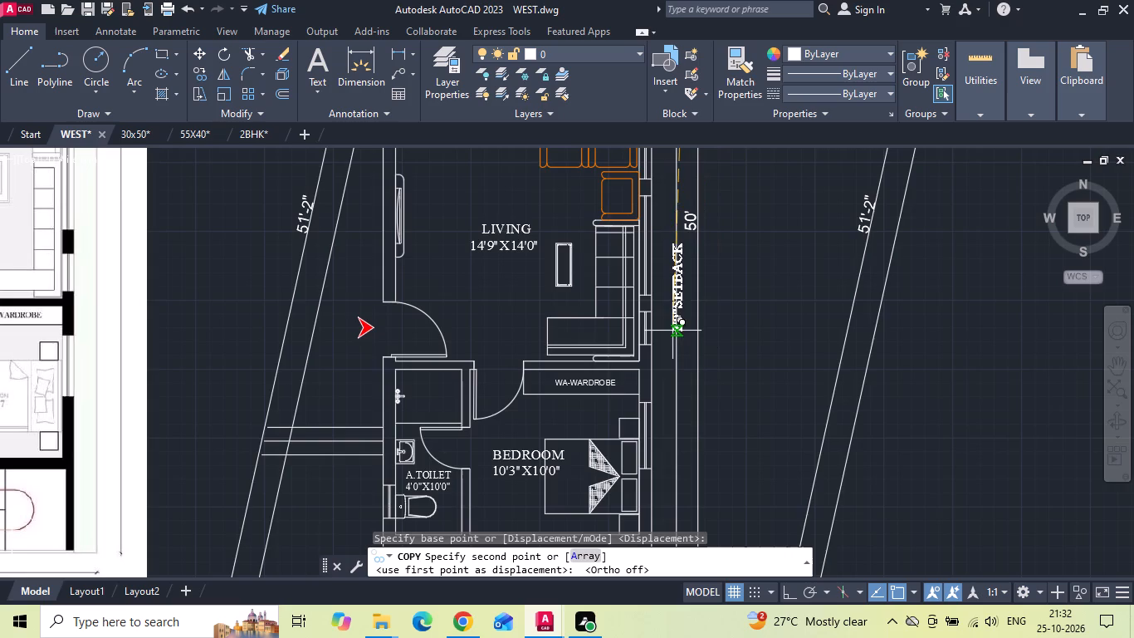
pyautogui.scroll(2, 659, 314)
pyautogui.click(658, 314)
pyautogui.press('Escape')
# Change the copied setback label to read 1'6"SETBACK.
pyautogui.doubleClick(670, 286)
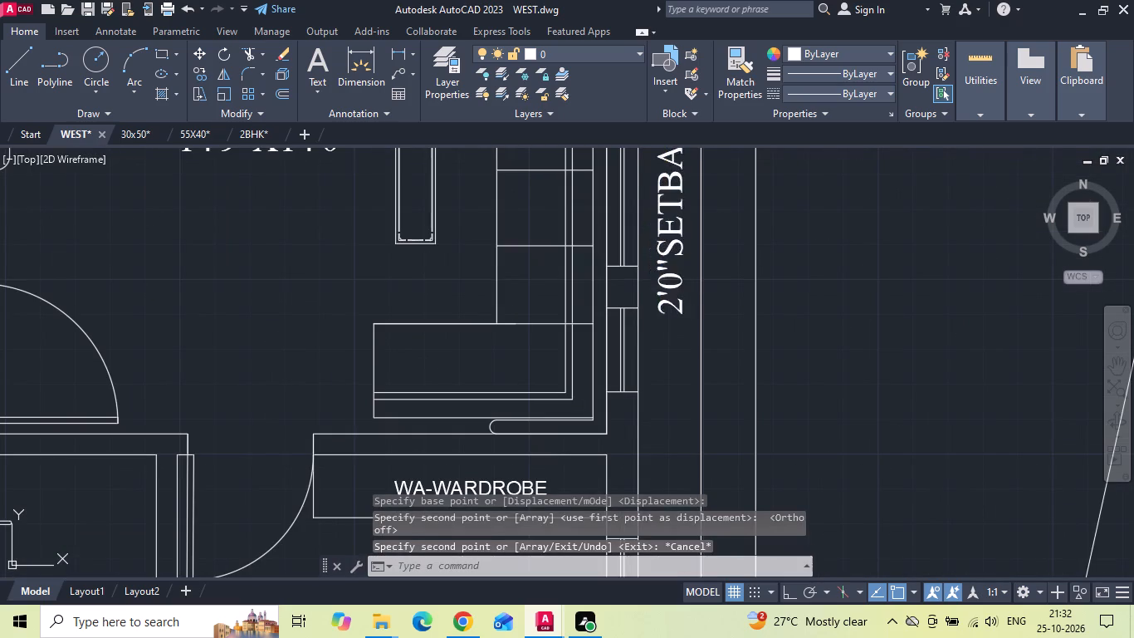
pyautogui.click(673, 321)
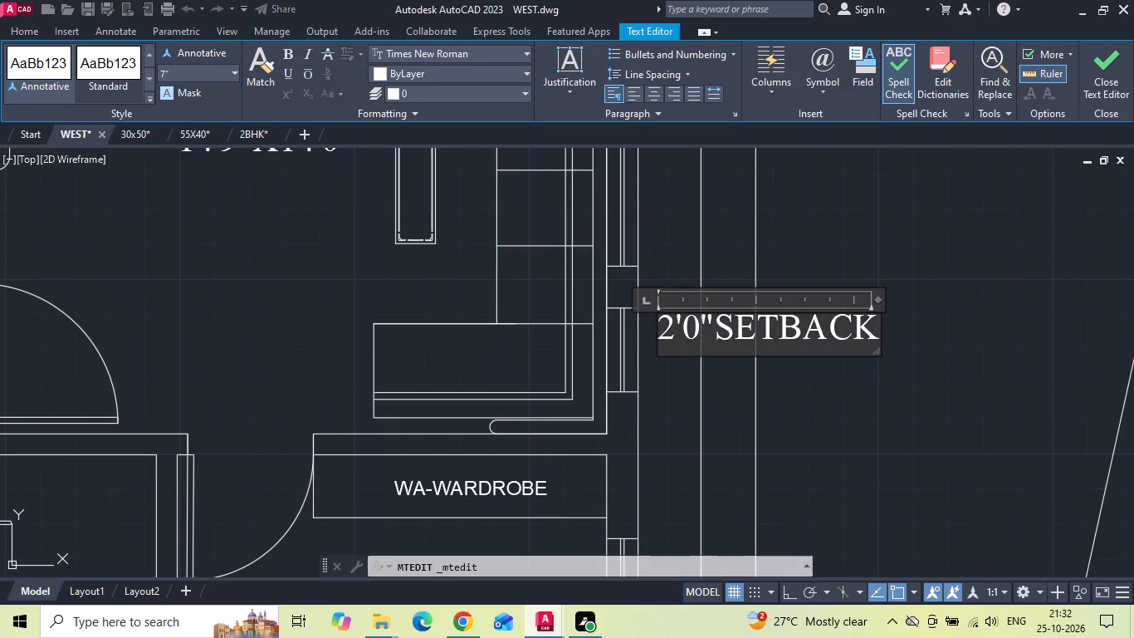
pyautogui.press('BackSpace')
pyautogui.press('1')
pyautogui.click(698, 331)
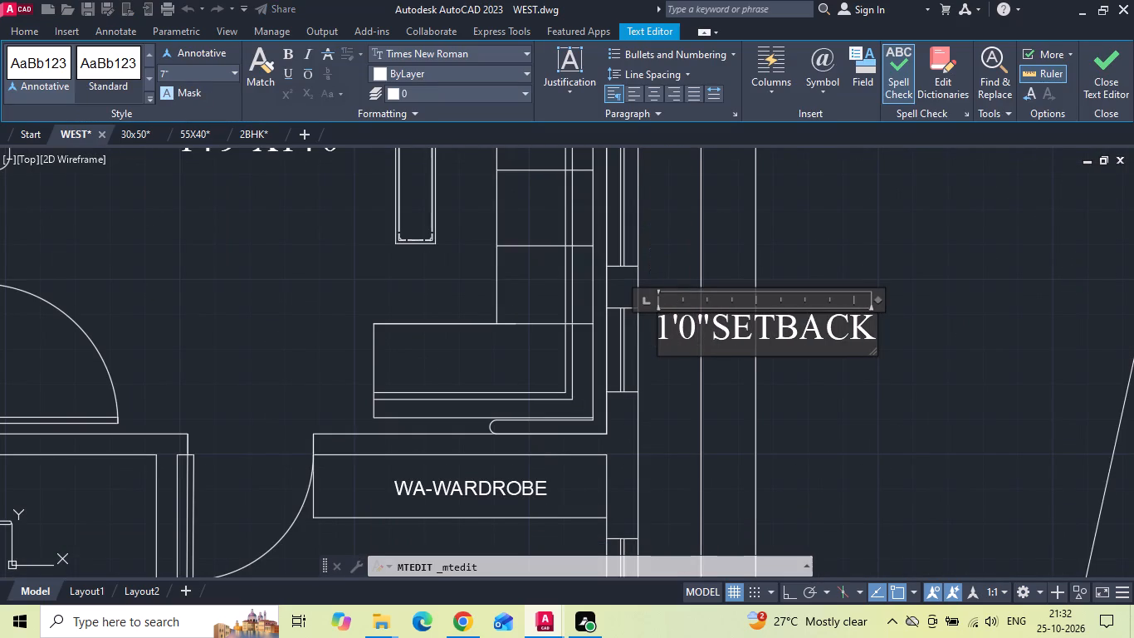
pyautogui.press('BackSpace')
pyautogui.press('6')
pyautogui.click(860, 238)
# Trim the horizontal lines beside the A.TOILET where they overrun the slanted plot boundary.
pyautogui.scroll(-4, 796, 395)
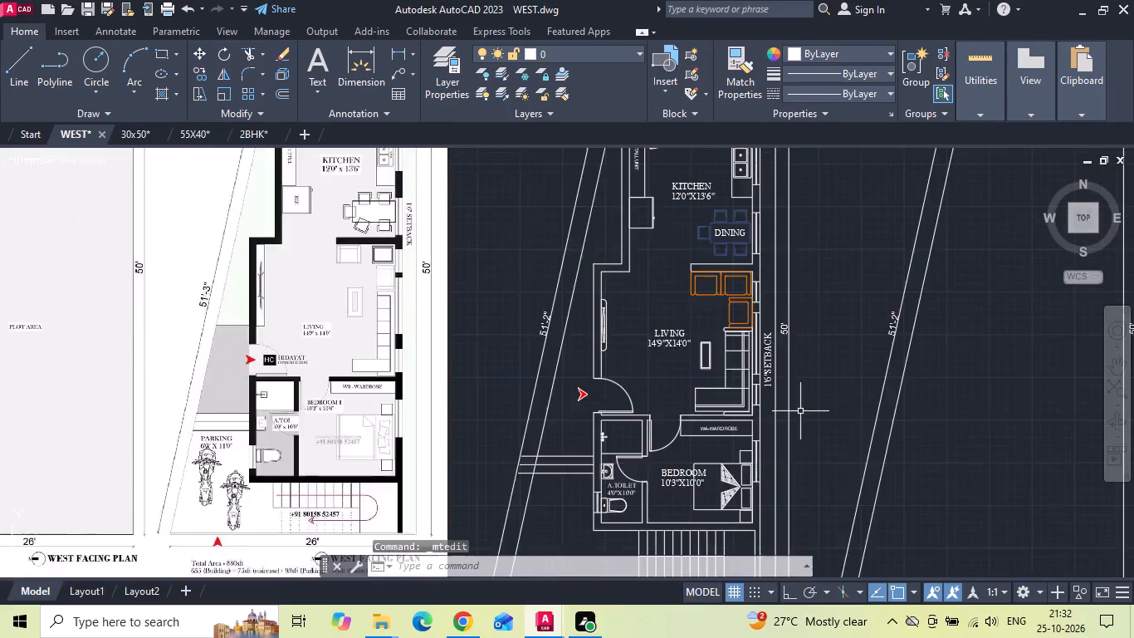
pyautogui.scroll(-1, 800, 411)
pyautogui.scroll(1, 659, 484)
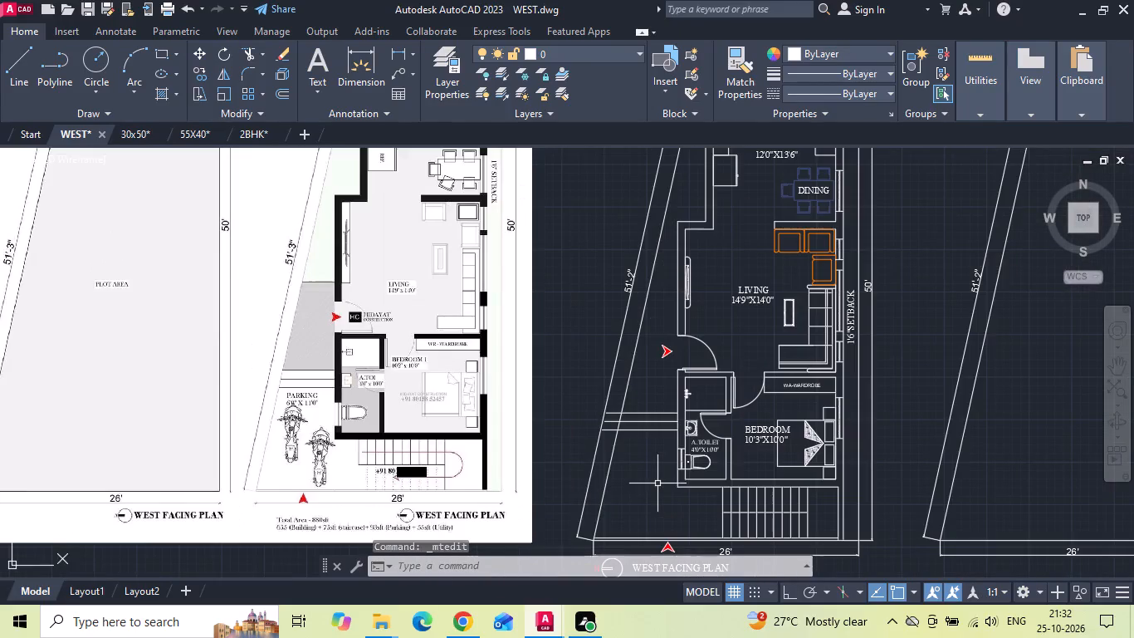
pyautogui.press('t')
pyautogui.press('r')
pyautogui.press('space')
pyautogui.press('space')
pyautogui.scroll(2, 638, 454)
pyautogui.moveTo(565, 410); pyautogui.dragTo(579, 335)
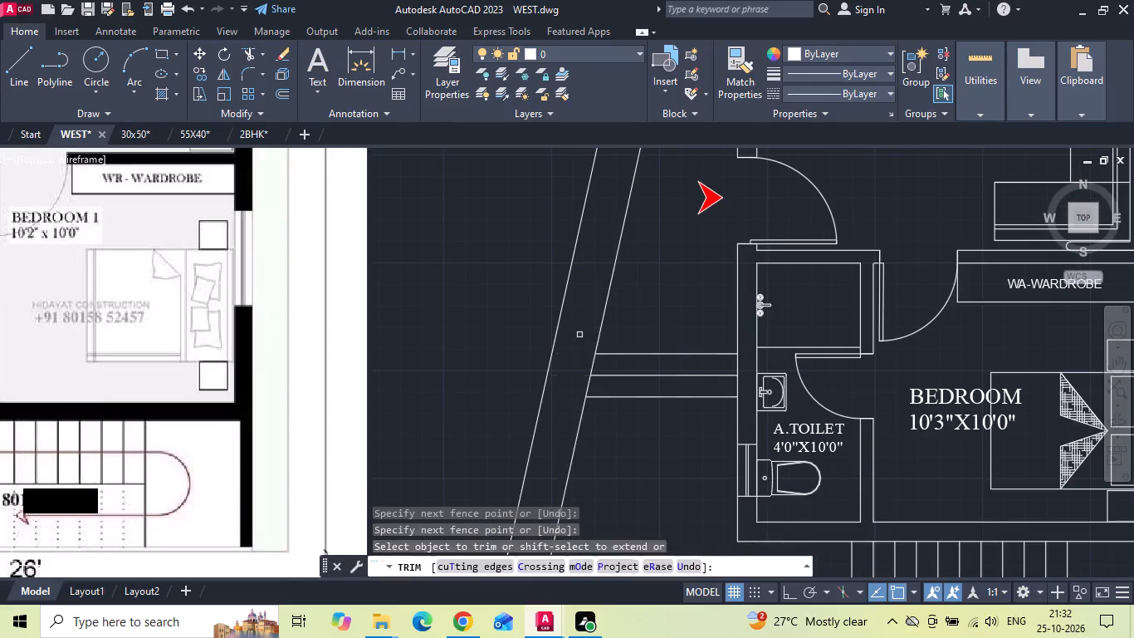
pyautogui.press('Escape')
# Save the drawing.
pyautogui.hotkey('ctrl', 's')
# Copy the PARKING label from the upper ground floor plan into the area beside the A.TOILET, inside the slanted boundary.
pyautogui.scroll(-2, 628, 376)
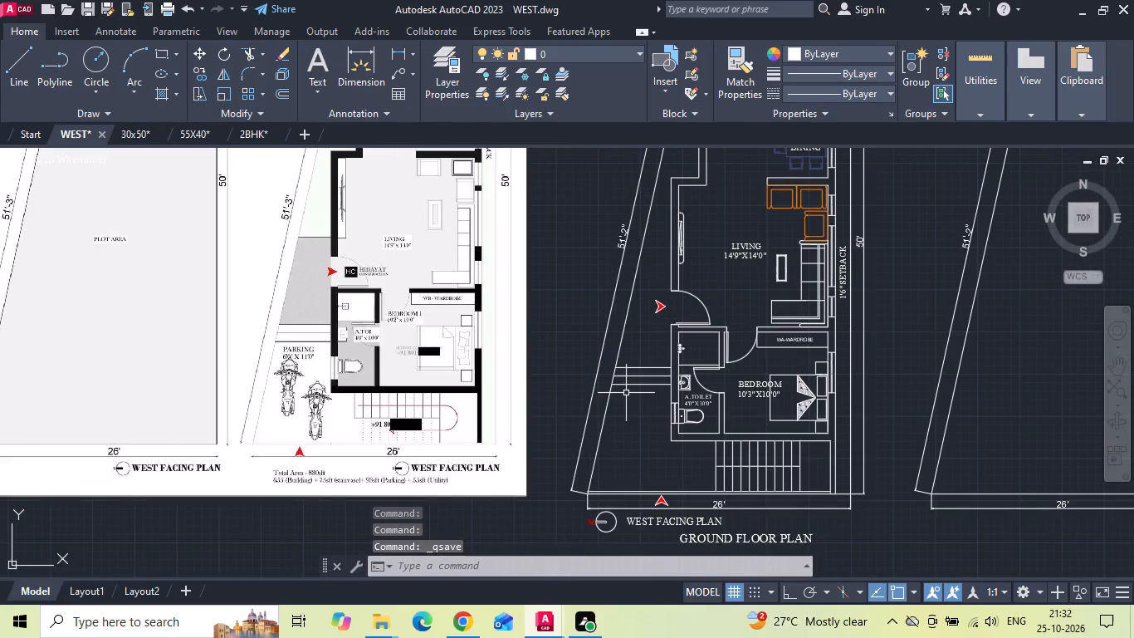
pyautogui.scroll(-2, 624, 396)
pyautogui.moveTo(653, 219); pyautogui.dragTo(654, 255, button='middle')
pyautogui.scroll(1, 664, 181)
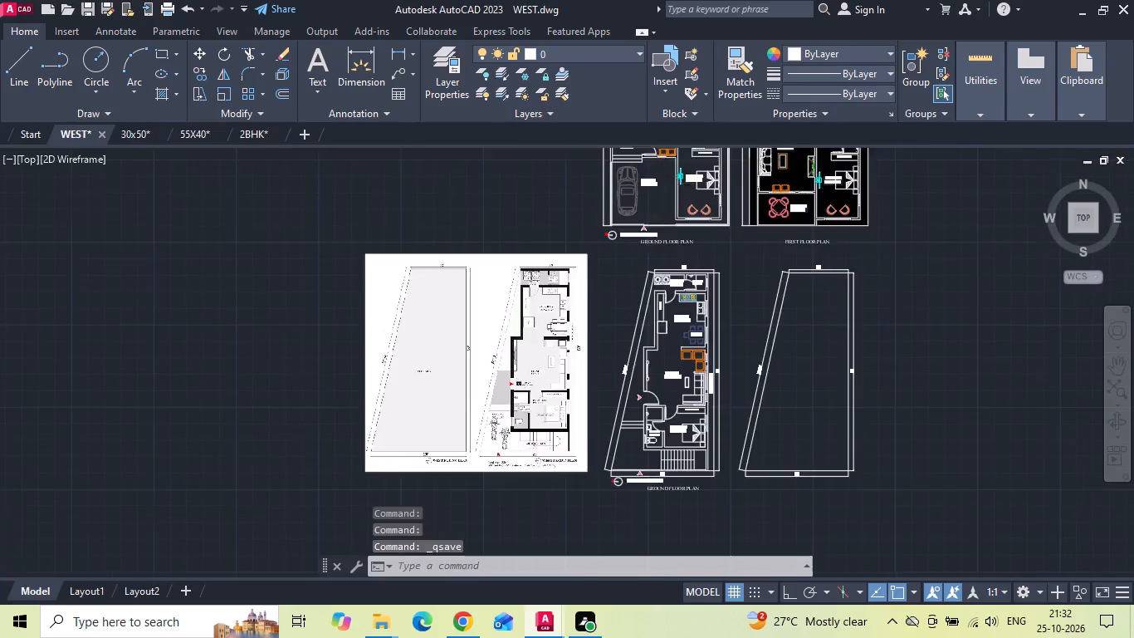
pyautogui.click(647, 181)
pyautogui.rightClick(645, 181)
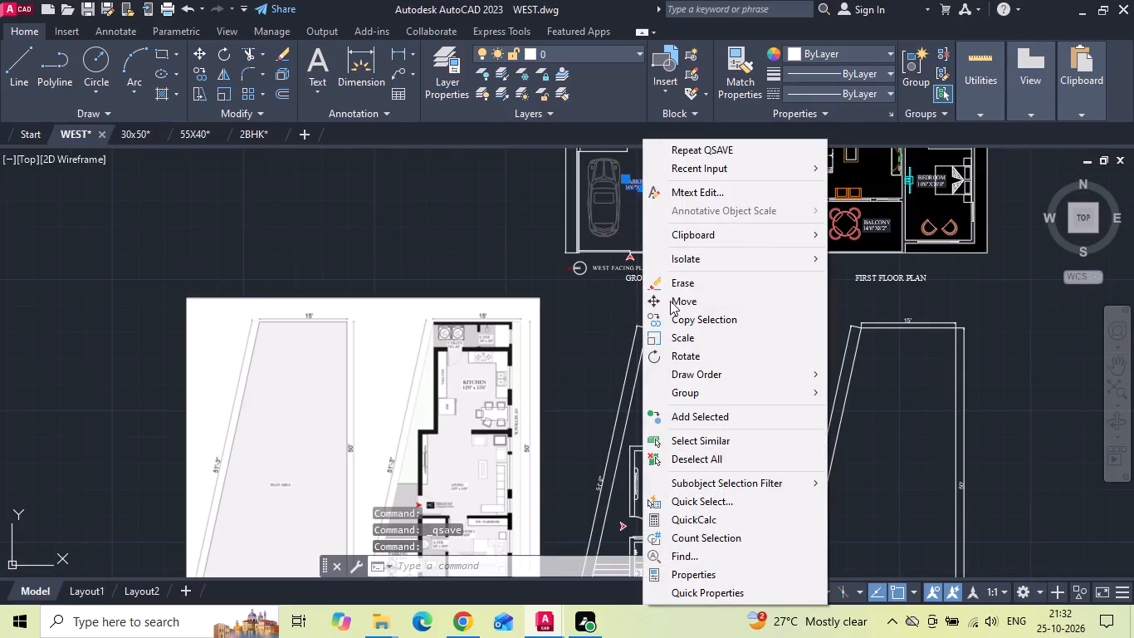
pyautogui.click(672, 320)
pyautogui.click(643, 178)
pyautogui.moveTo(610, 400); pyautogui.dragTo(674, 175, button='middle')
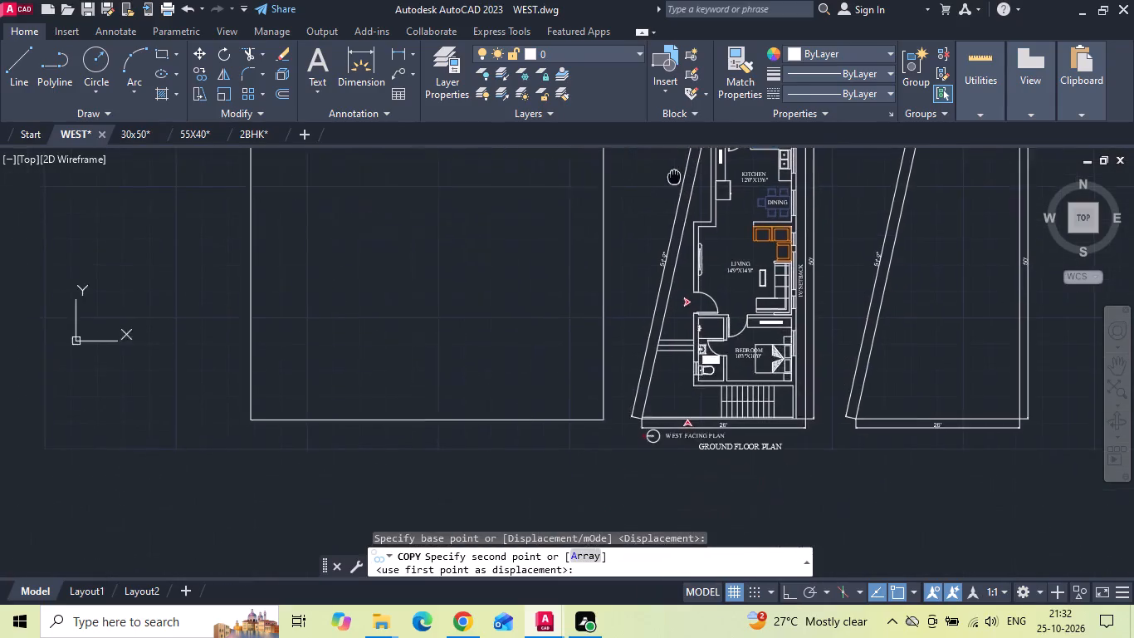
pyautogui.scroll(4, 685, 352)
pyautogui.moveTo(704, 390); pyautogui.dragTo(868, 263, button='middle')
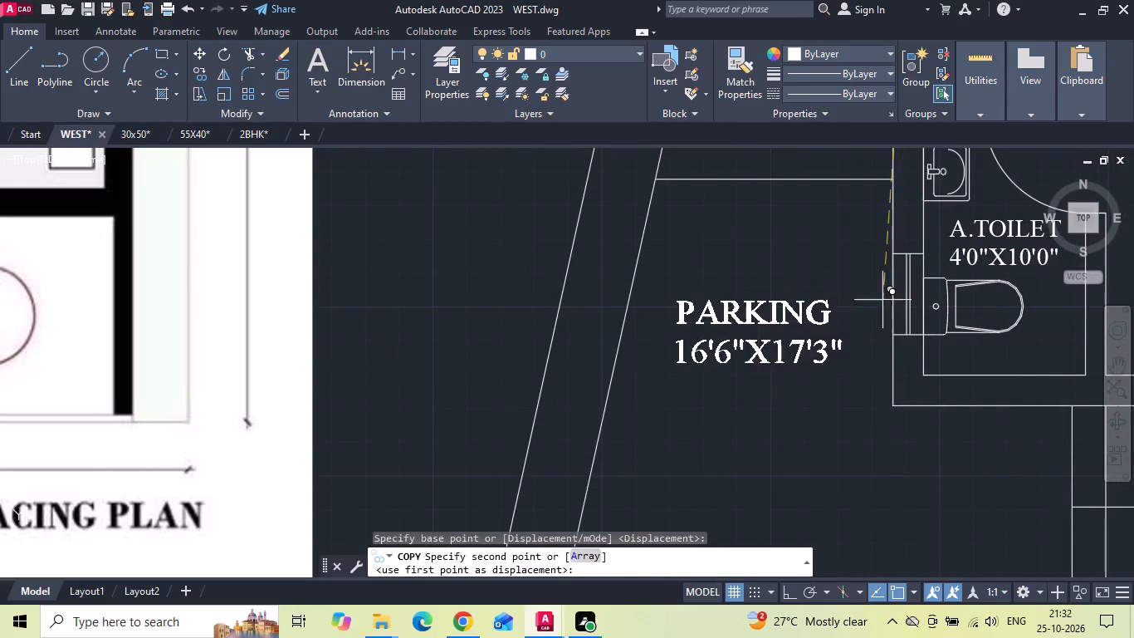
pyautogui.scroll(-3, 874, 313)
pyautogui.scroll(2, 874, 313)
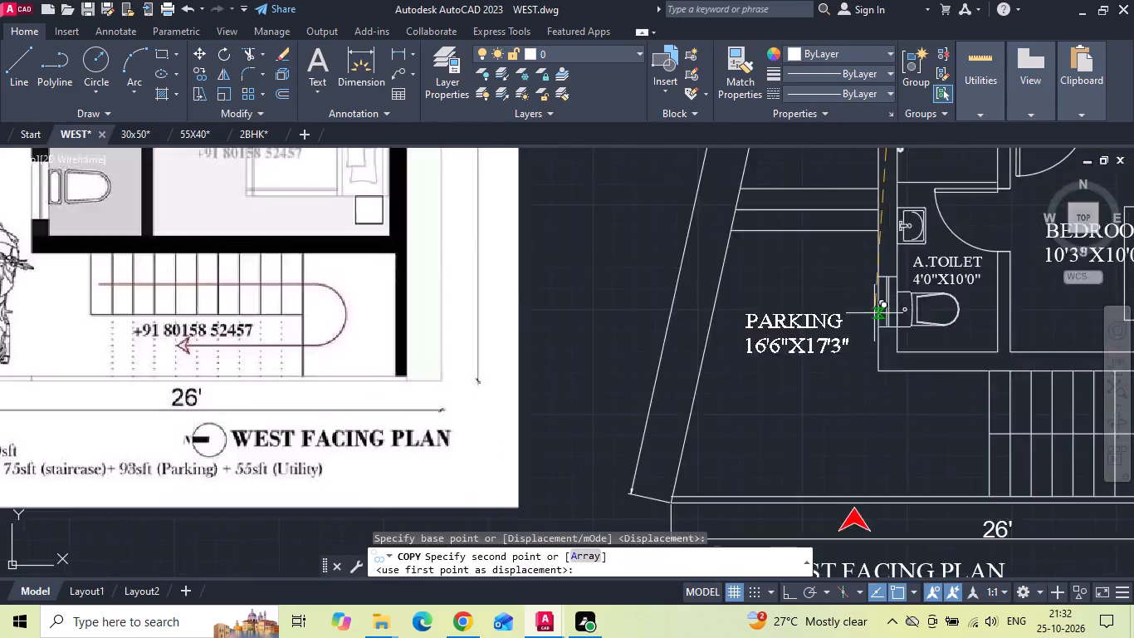
pyautogui.click(872, 267)
pyautogui.scroll(-1, 872, 276)
pyautogui.press('Escape')
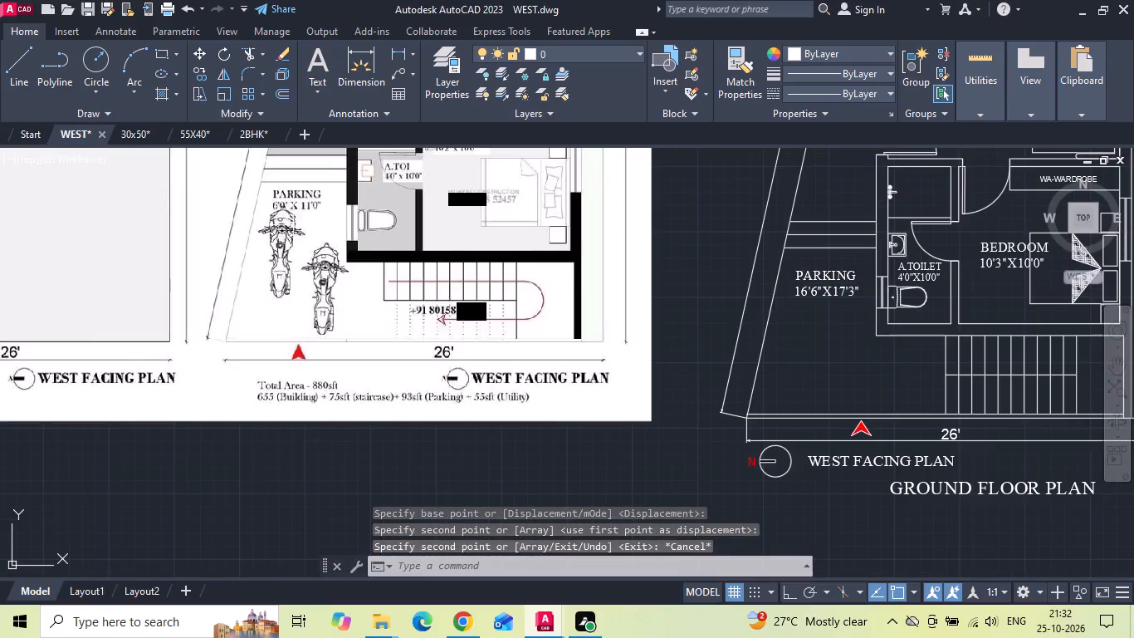
# Change the size line of the copied PARKING label to read 6'0"X11'0".
pyautogui.scroll(2, 870, 301)
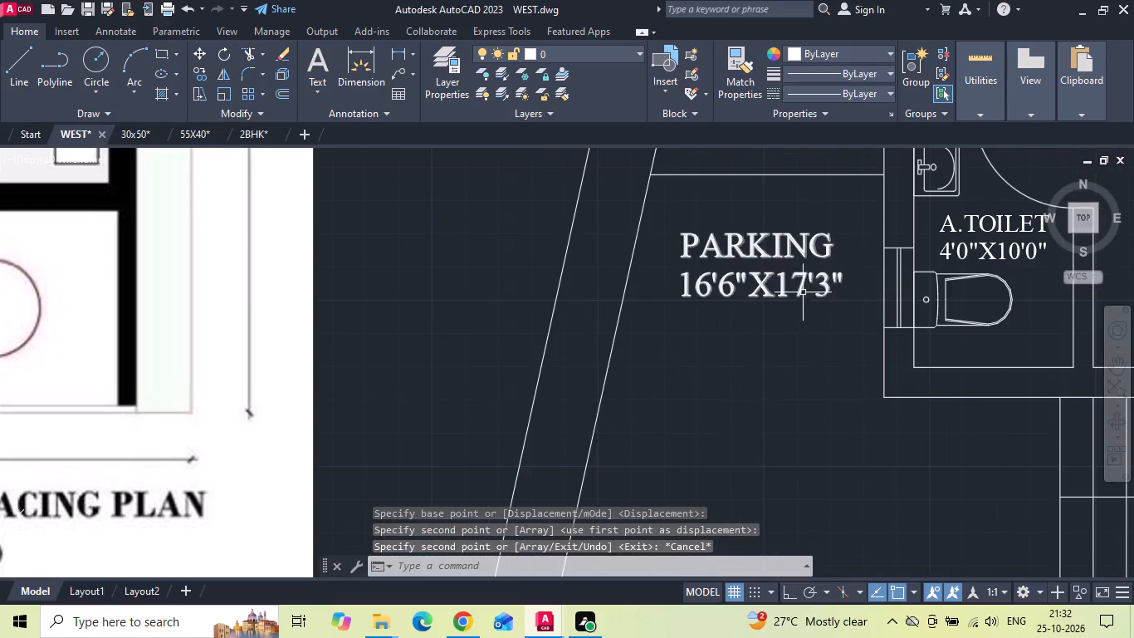
pyautogui.doubleClick(801, 290)
pyautogui.press('BackSpace')
pyautogui.press('1')
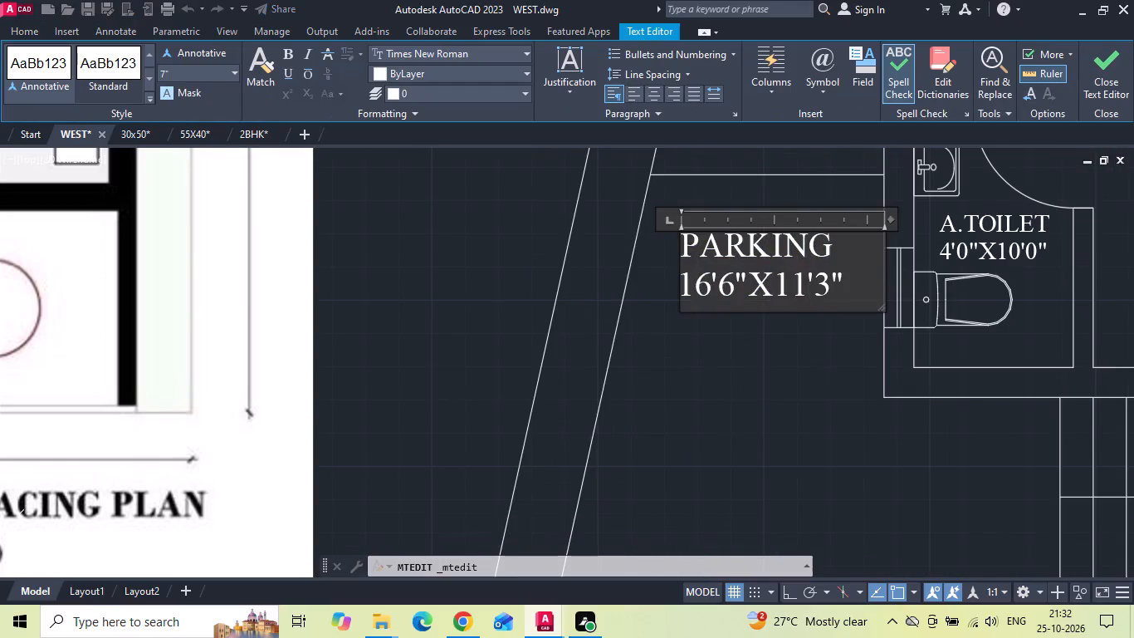
pyautogui.click(825, 296)
pyautogui.press('BackSpace')
pyautogui.press('0')
pyautogui.scroll(-3, 833, 318)
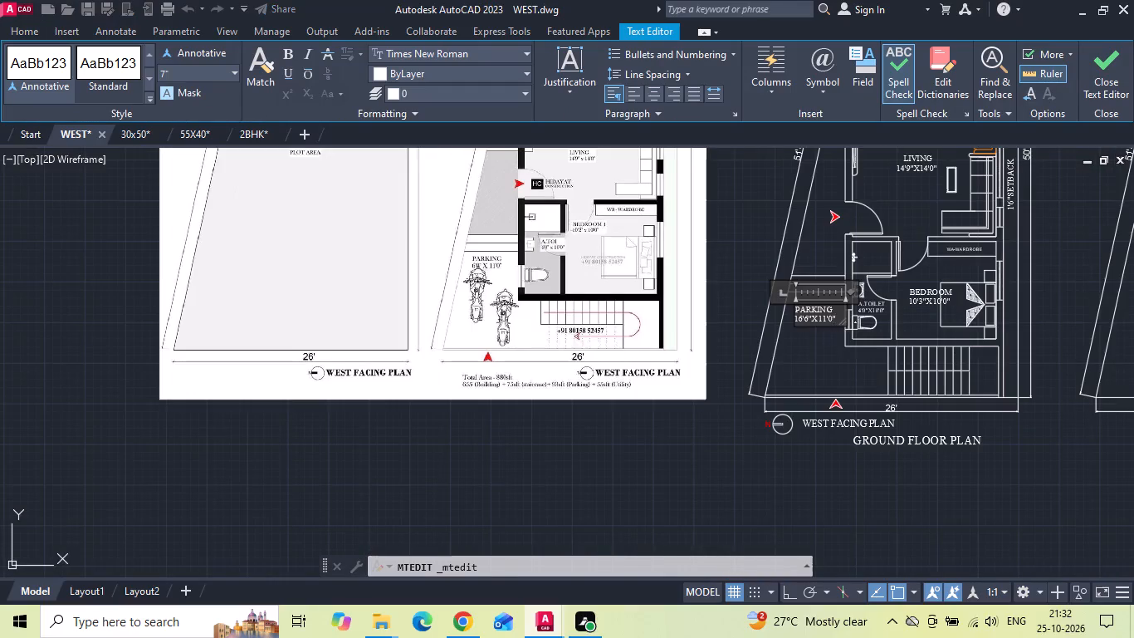
pyautogui.scroll(2, 489, 289)
pyautogui.scroll(-1, 414, 289)
pyautogui.scroll(2, 953, 326)
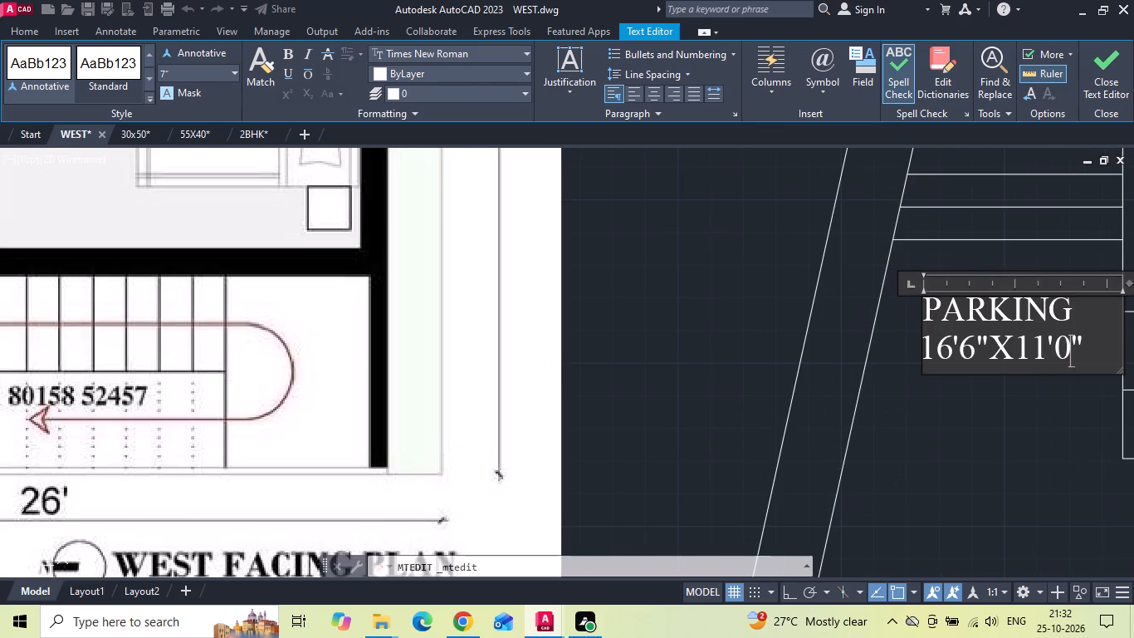
pyautogui.click(968, 356)
pyautogui.click(969, 356)
pyautogui.press('BackSpace')
pyautogui.press('0')
pyautogui.click(946, 347)
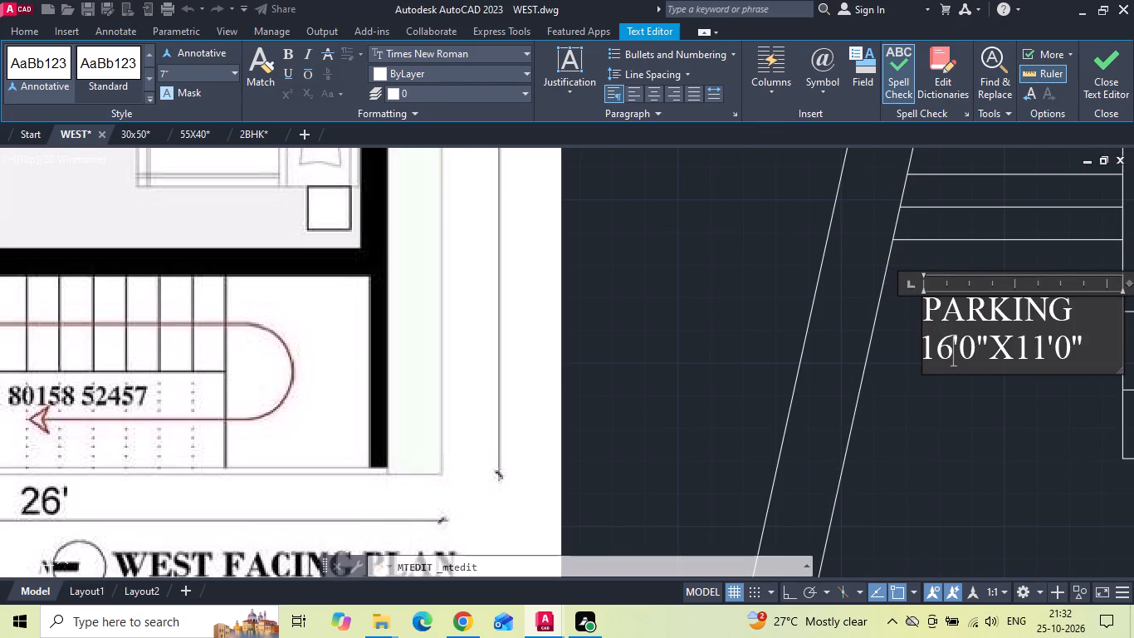
pyautogui.click(930, 348)
pyautogui.press('BackSpace')
pyautogui.click(905, 405)
# Save the drawing.
pyautogui.hotkey('ctrl', 's')
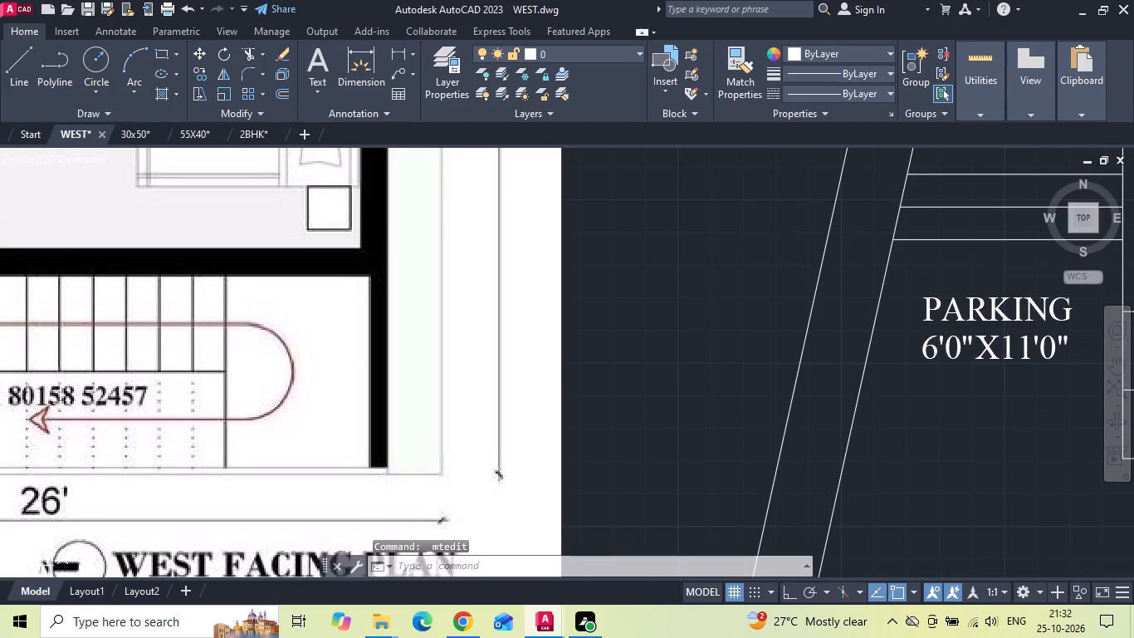
# Look through the plans in the open 2BHK, 55X40 and 30x50 drawings for a motorcycle symbol to reuse.
pyautogui.scroll(-3, 870, 397)
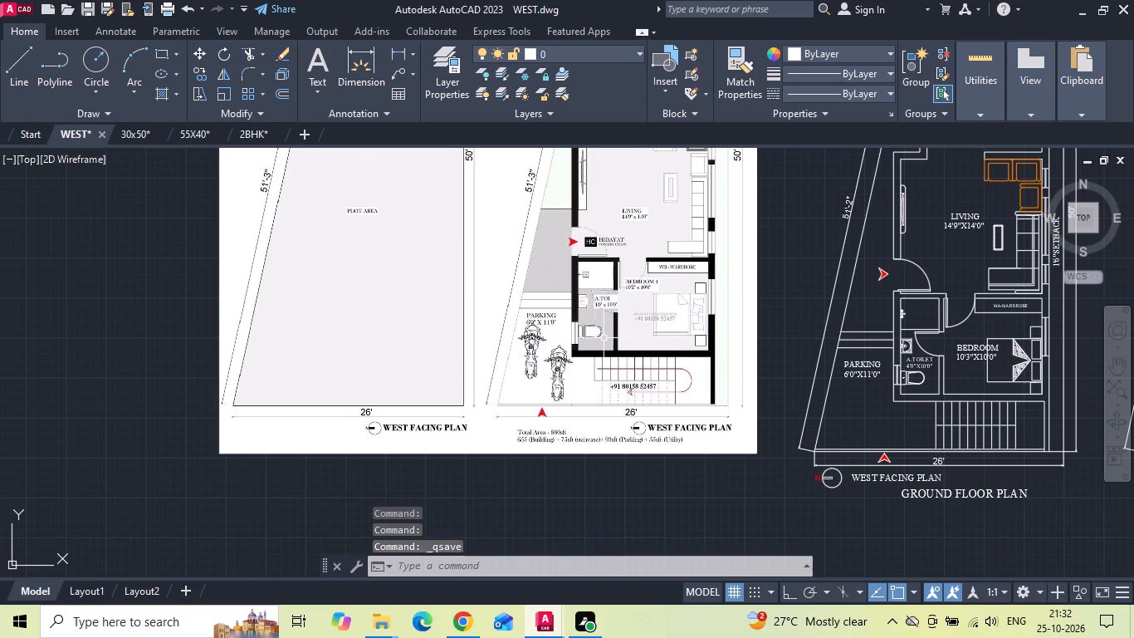
pyautogui.scroll(-3, 590, 340)
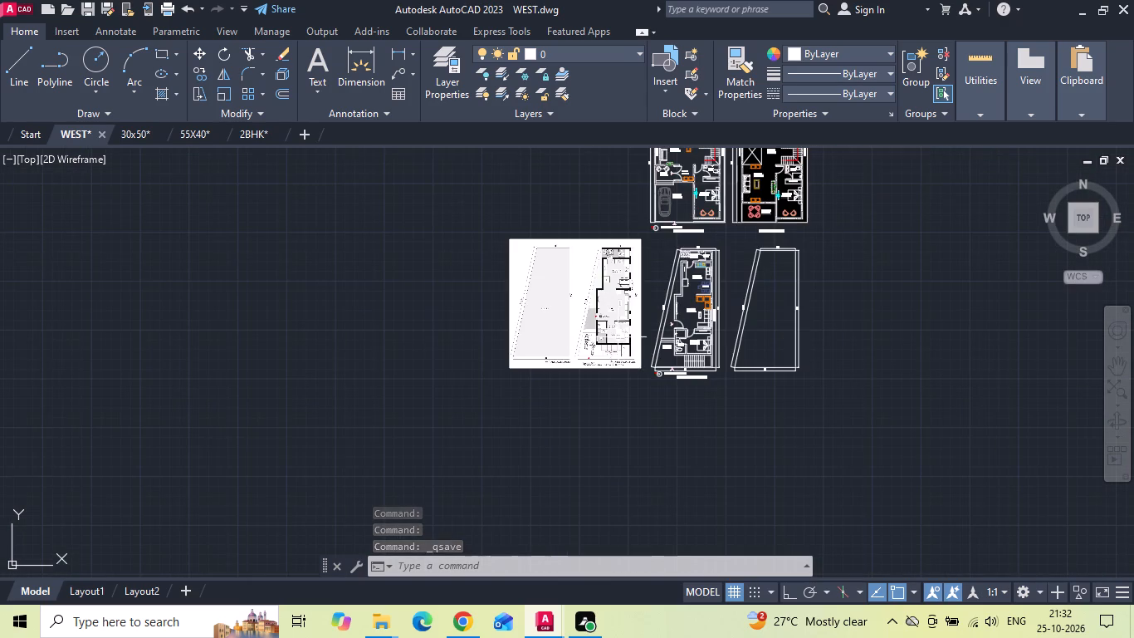
pyautogui.click(261, 135)
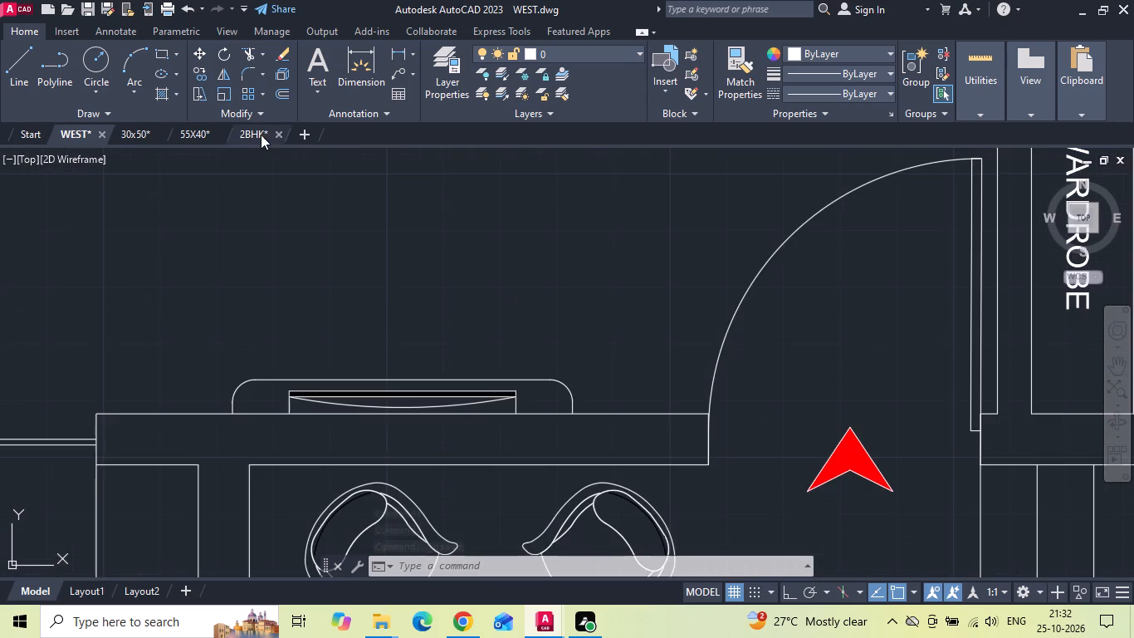
pyautogui.scroll(-4, 386, 197)
pyautogui.scroll(-2, 446, 356)
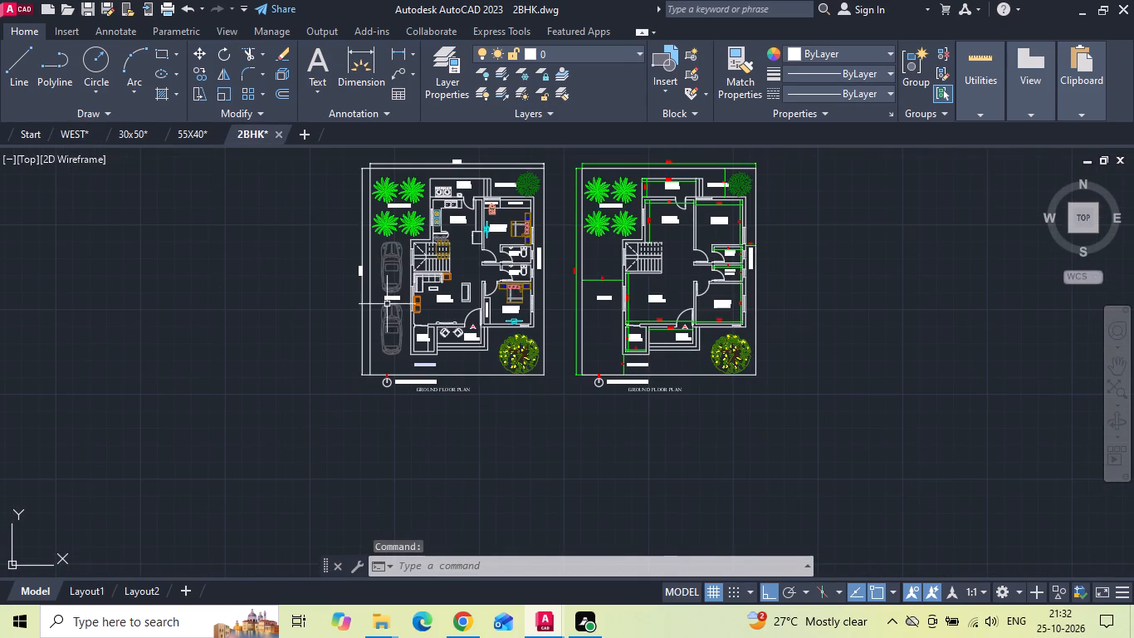
pyautogui.click(194, 137)
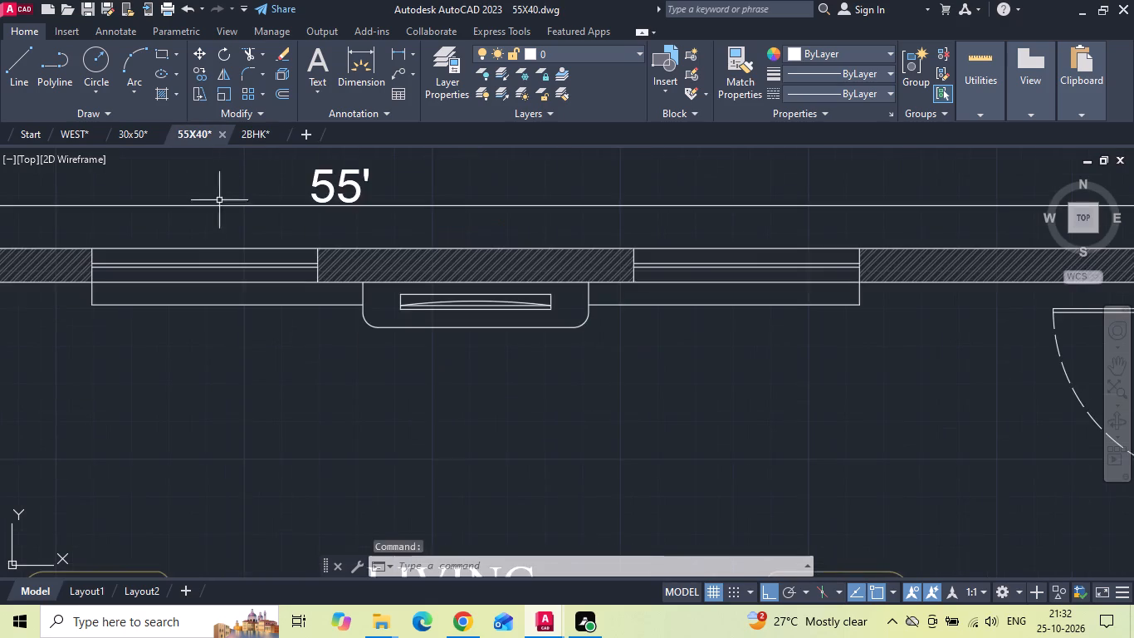
pyautogui.scroll(-5, 493, 402)
pyautogui.moveTo(486, 471); pyautogui.dragTo(499, 262, button='middle')
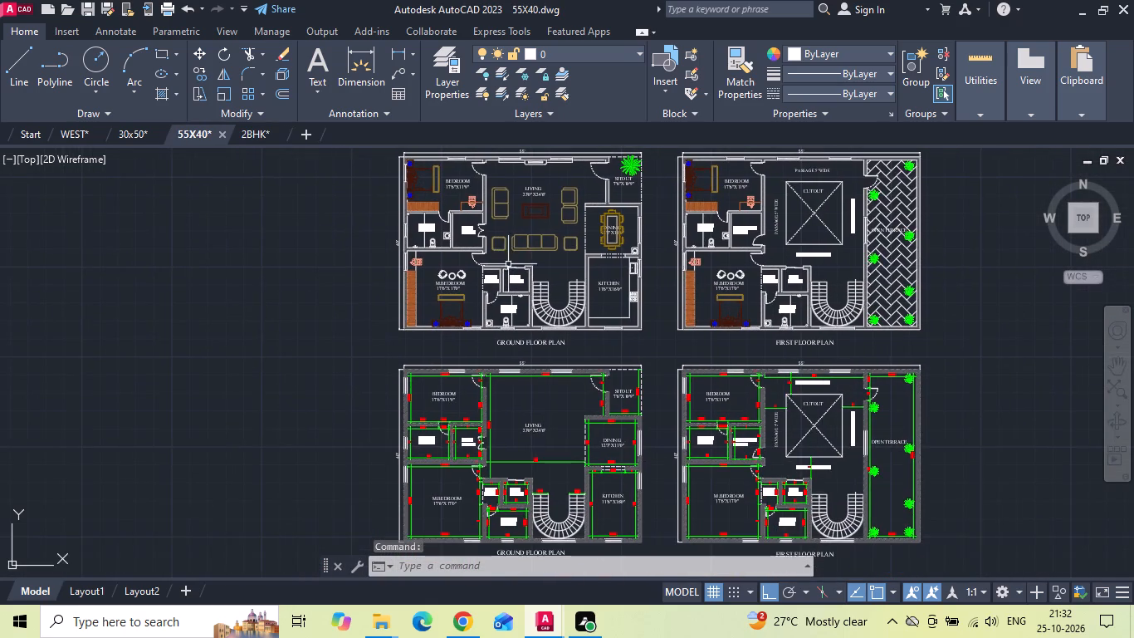
pyautogui.scroll(-2, 592, 262)
pyautogui.click(137, 134)
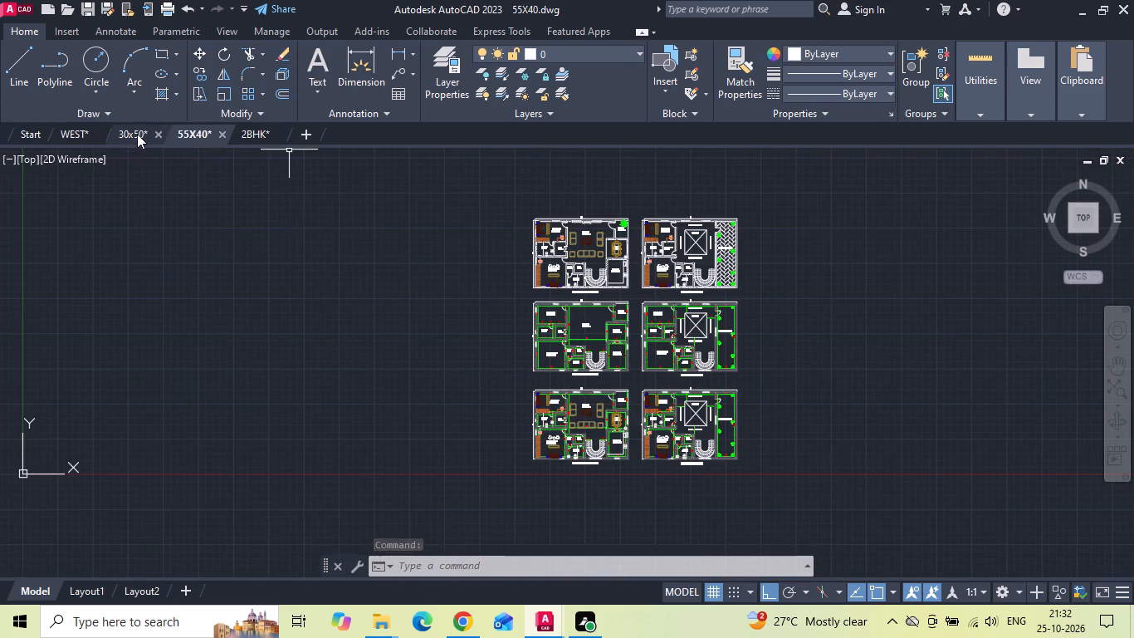
# Preview the drawings in the desktop INTERNSHIP subfolders and open 40'x55' from the 21102026 folder.
pyautogui.click(10, 9)
pyautogui.click(59, 143)
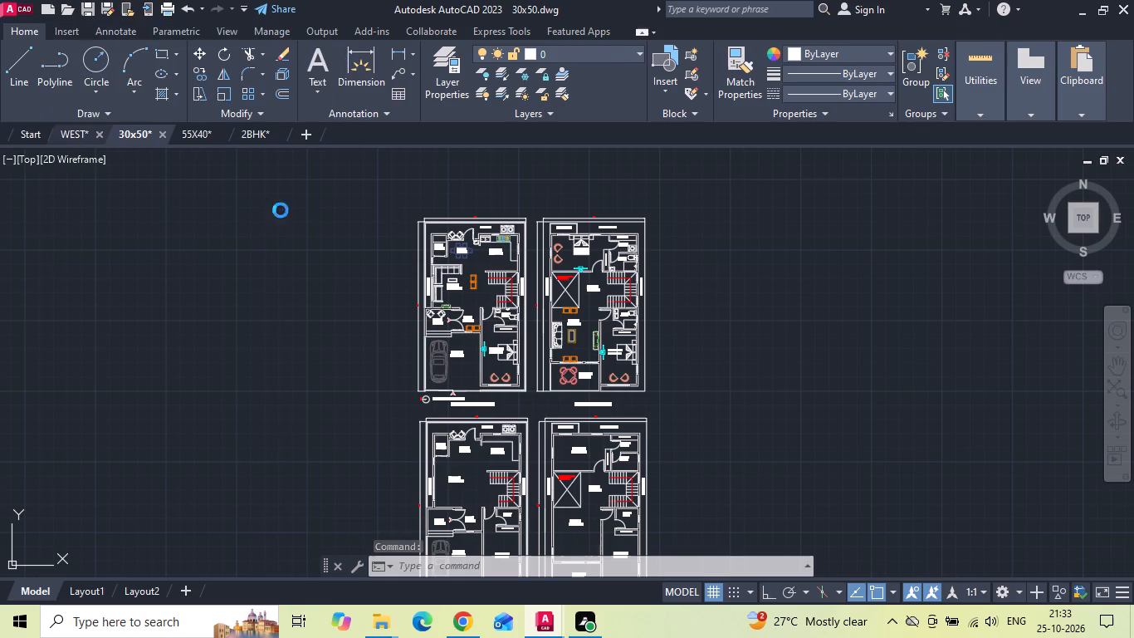
pyautogui.click(357, 268)
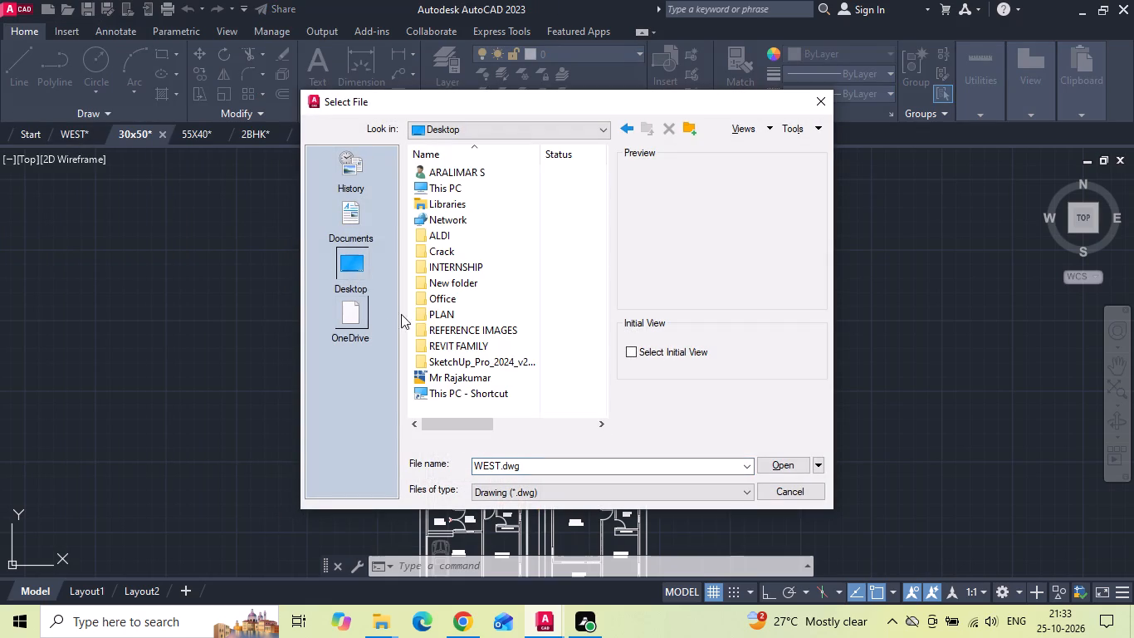
pyautogui.doubleClick(447, 267)
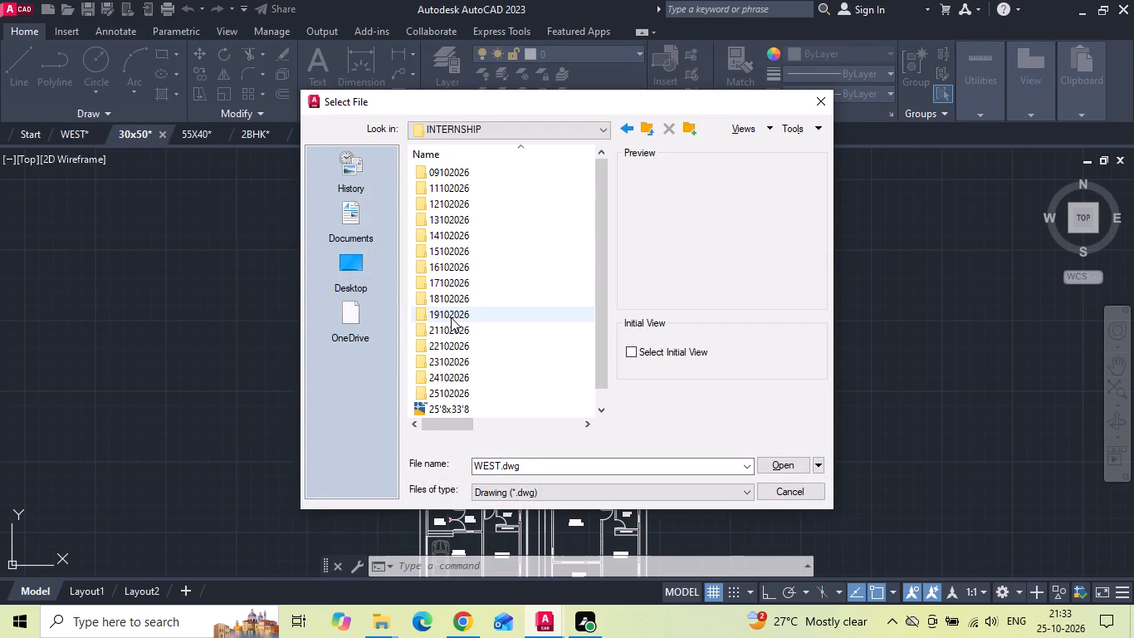
pyautogui.doubleClick(451, 317)
pyautogui.click(471, 194)
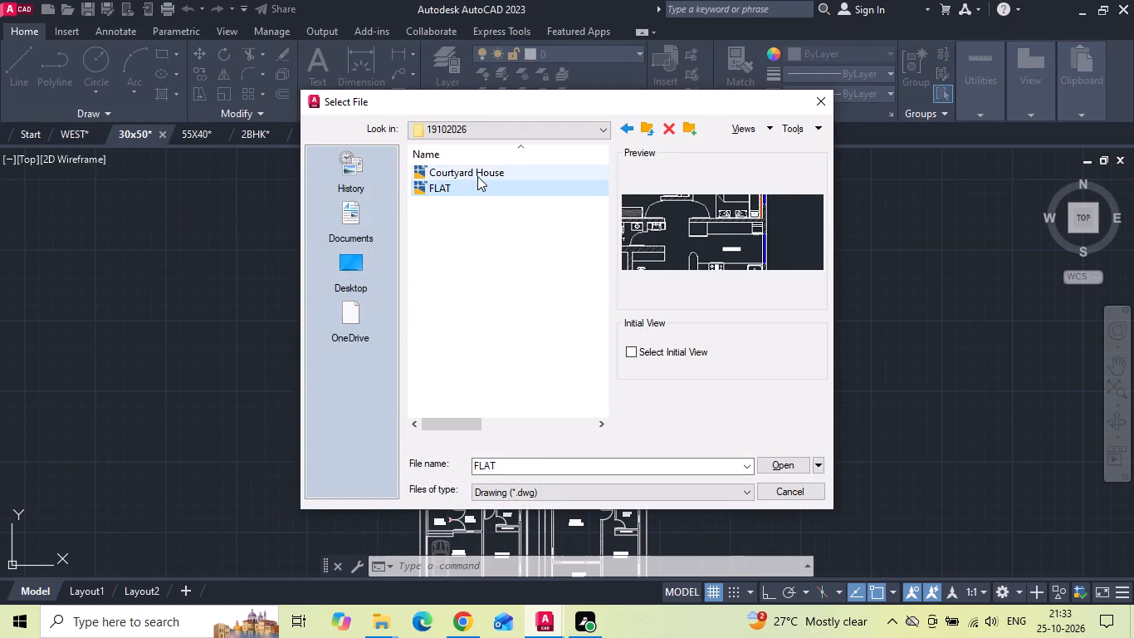
pyautogui.click(477, 176)
pyautogui.click(627, 130)
pyautogui.doubleClick(457, 314)
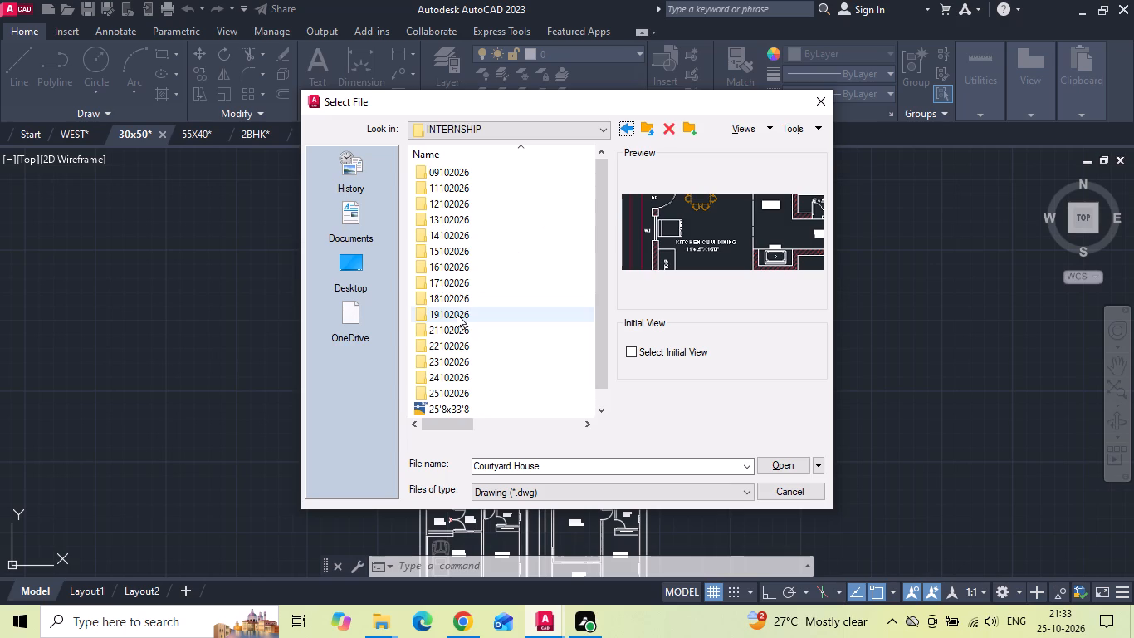
pyautogui.click(628, 122)
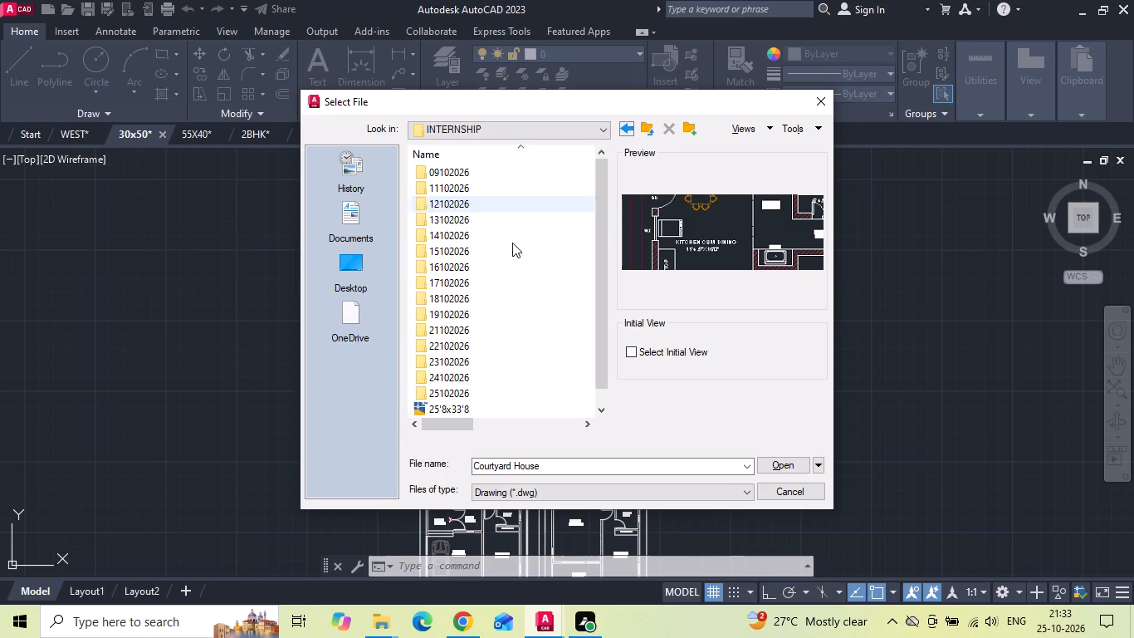
pyautogui.doubleClick(441, 331)
pyautogui.click(456, 173)
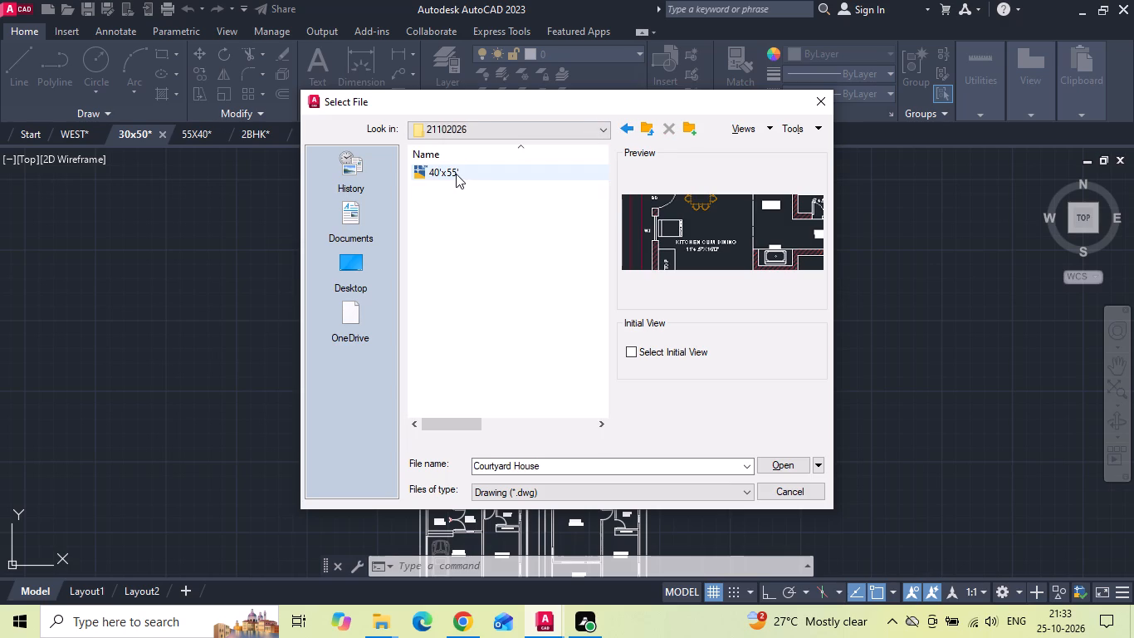
pyautogui.click(764, 464)
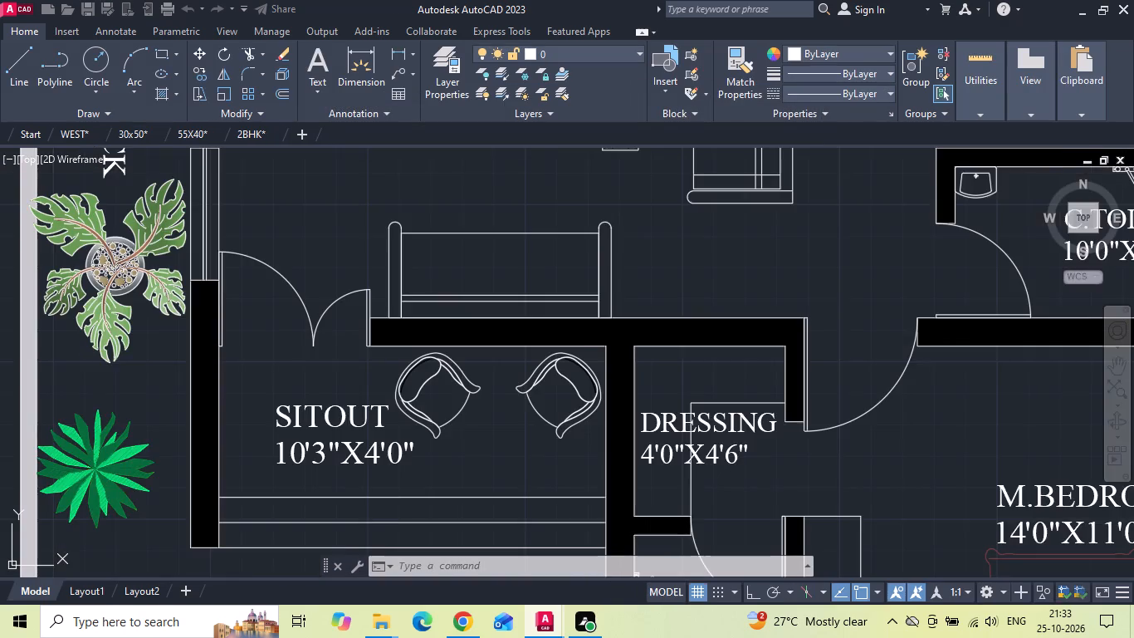
# Copy a motorcycle from the 40'x55' ground floor parking and paste it below the PARKING label in the WEST drawing.
pyautogui.scroll(-3, 611, 307)
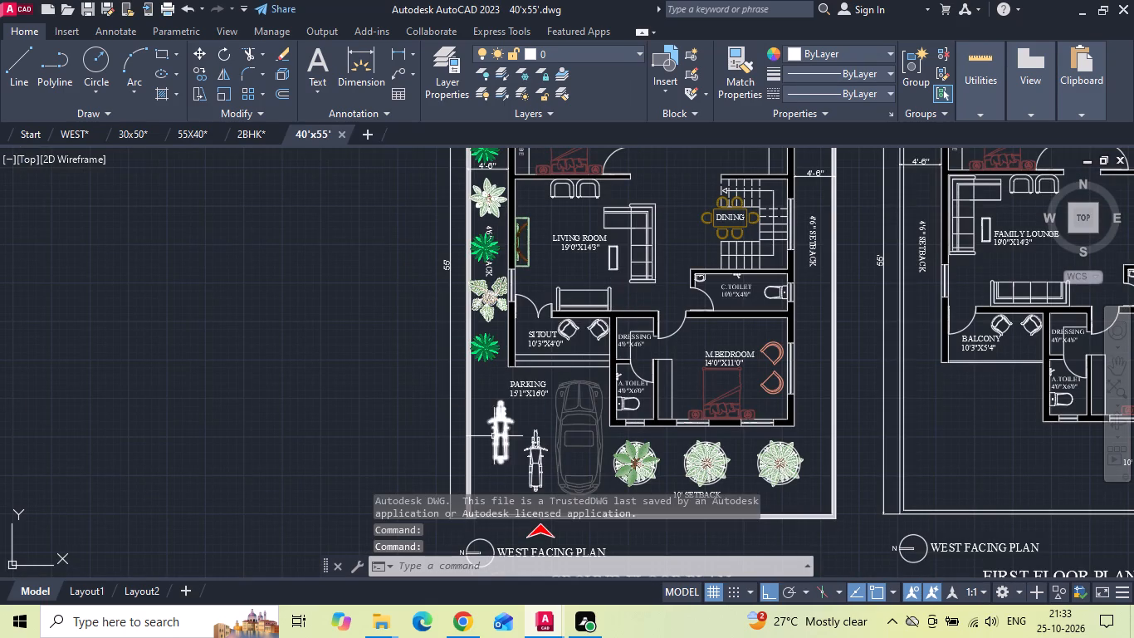
pyautogui.click(494, 436)
pyautogui.hotkey('ctrl', 'c')
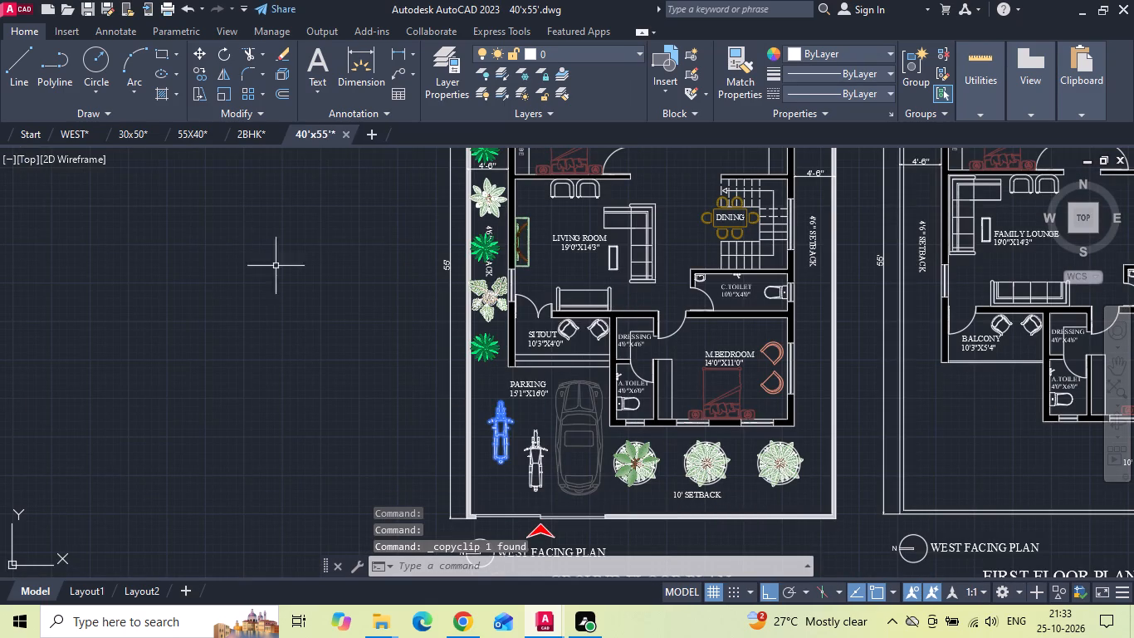
pyautogui.click(79, 131)
pyautogui.hotkey('ctrl', 'v')
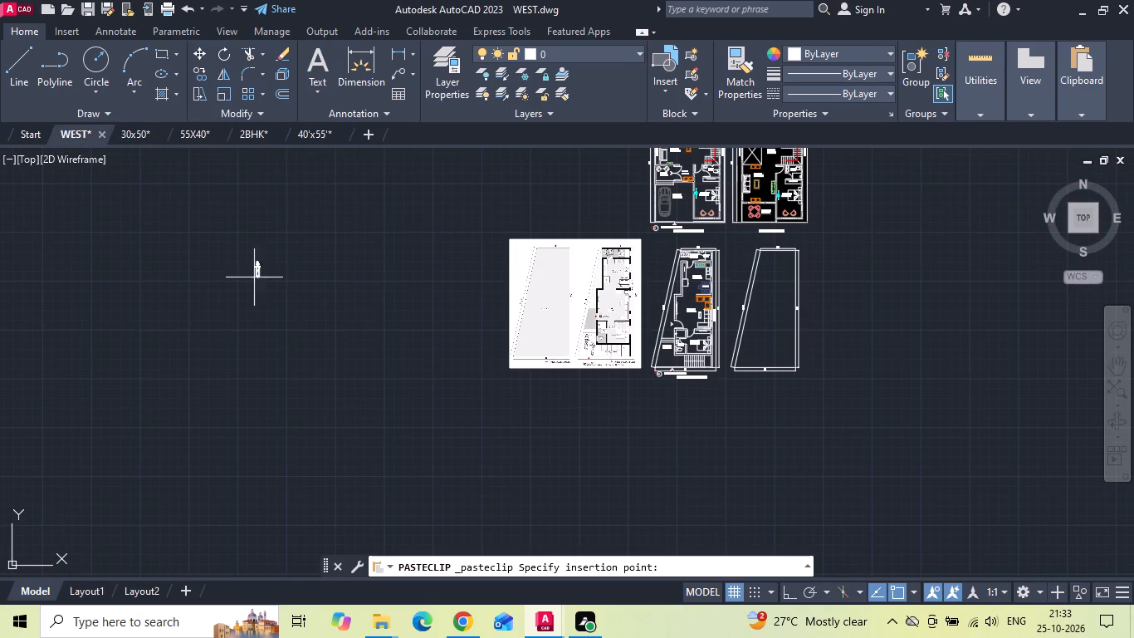
pyautogui.scroll(3, 643, 352)
pyautogui.scroll(2, 703, 412)
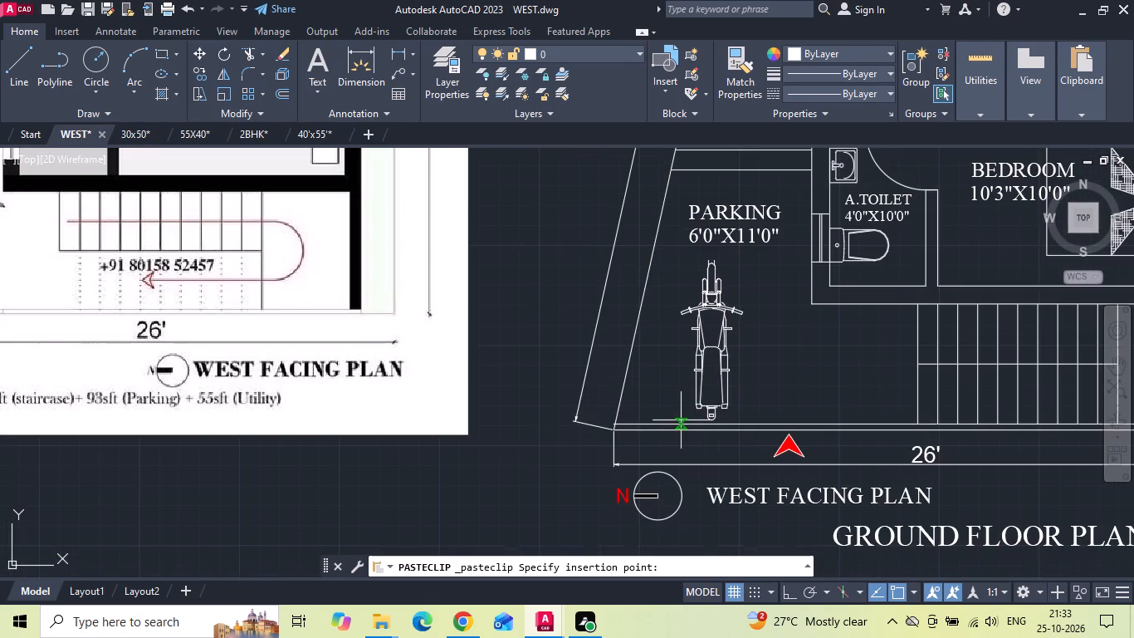
pyautogui.scroll(-1, 673, 414)
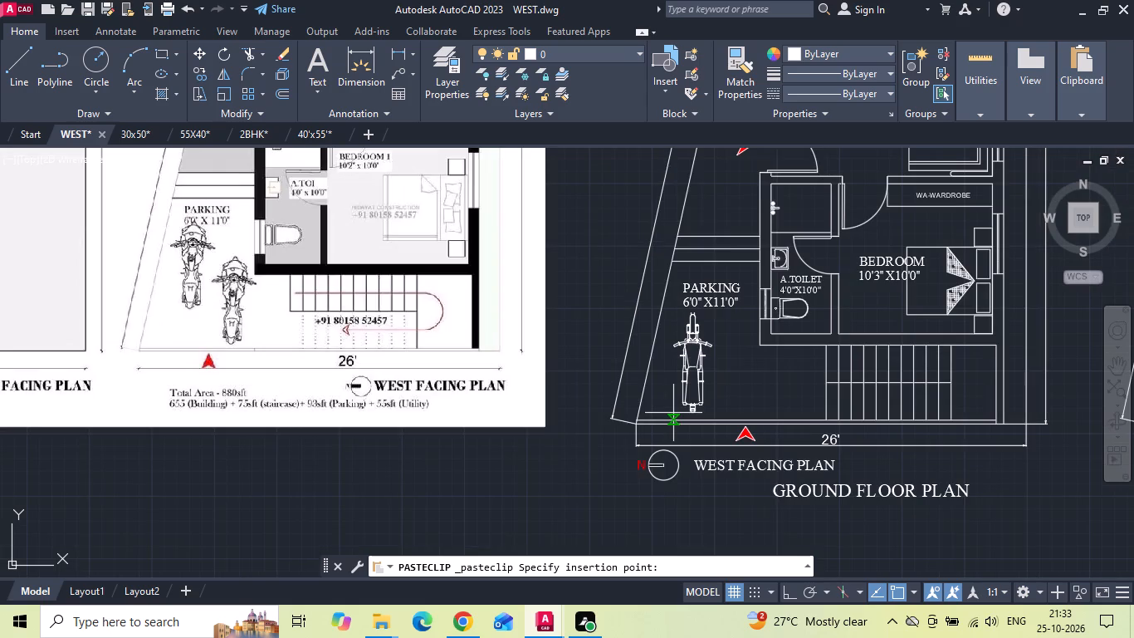
pyautogui.click(674, 408)
# Copy the parking motorcycle to a second spot beside it, slightly lower and nearer the staircase.
pyautogui.click(696, 377)
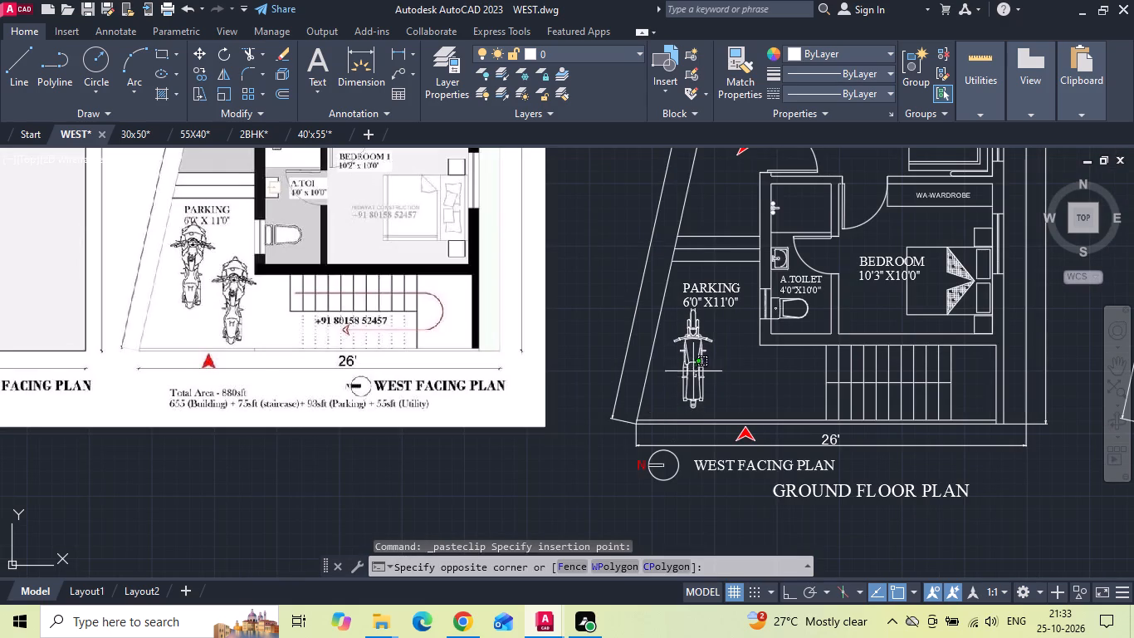
pyautogui.click(685, 361)
pyautogui.rightClick(683, 361)
pyautogui.click(716, 320)
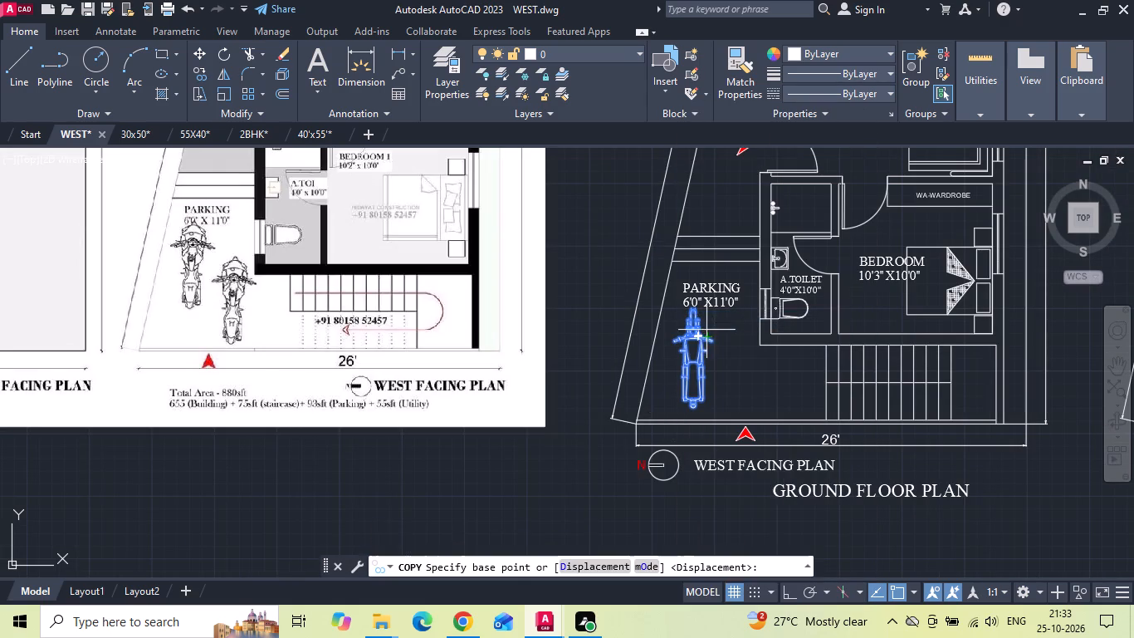
pyautogui.click(705, 331)
pyautogui.scroll(1, 721, 339)
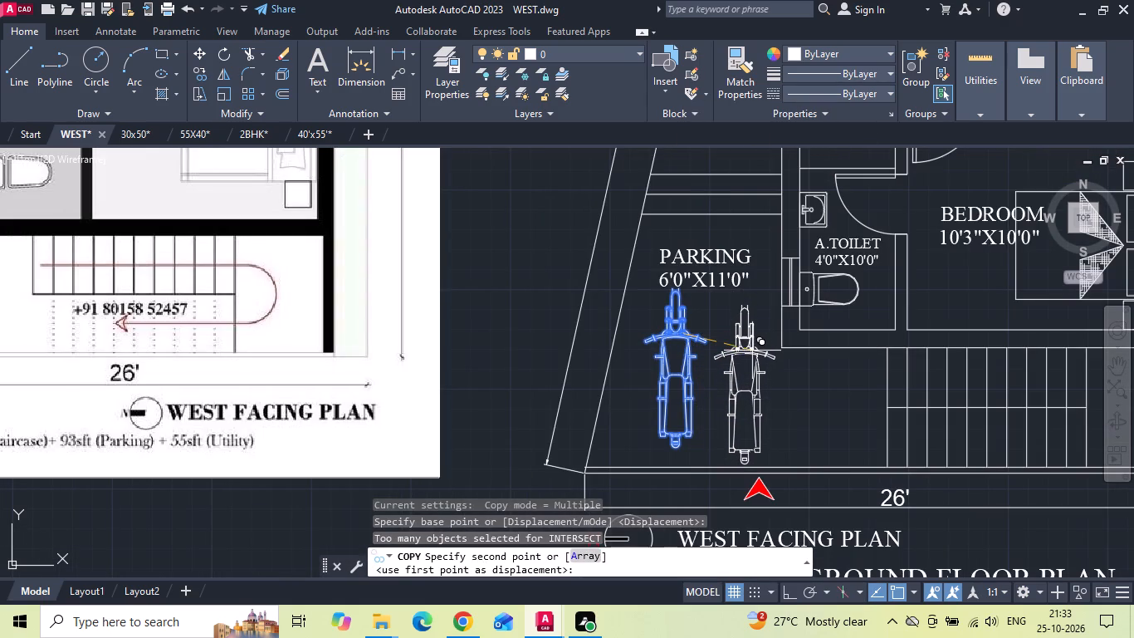
pyautogui.click(753, 355)
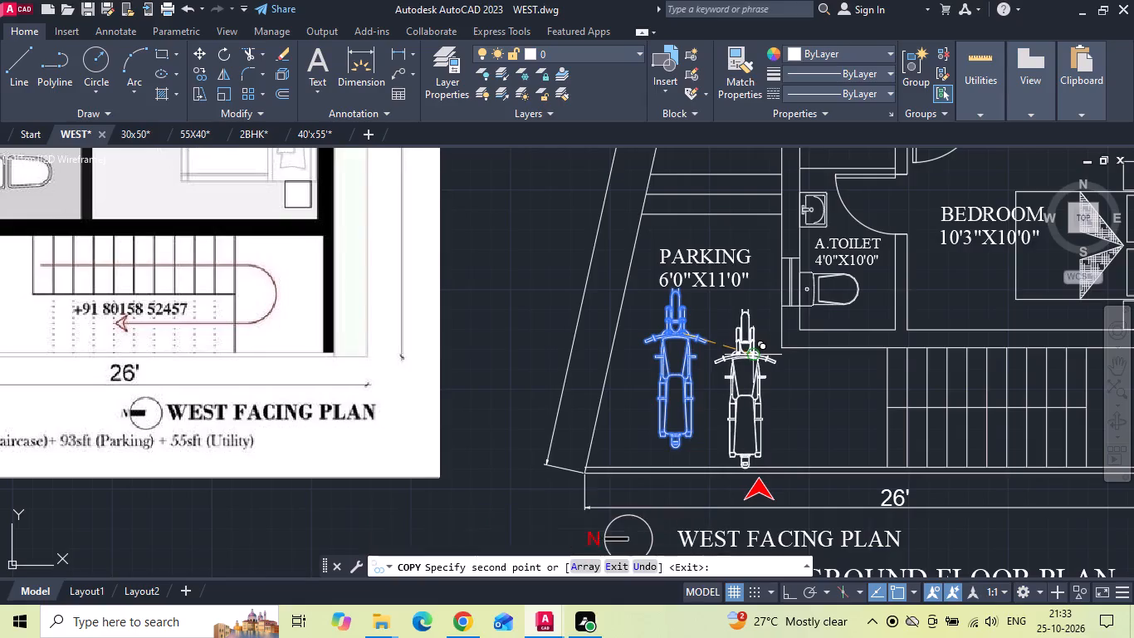
pyautogui.press('Escape')
# Move both parking motorcycles together a short distance horizontally toward the slanted boundary, with Ortho on.
pyautogui.moveTo(760, 328); pyautogui.dragTo(741, 345)
pyautogui.click(670, 374)
pyautogui.rightClick(670, 374)
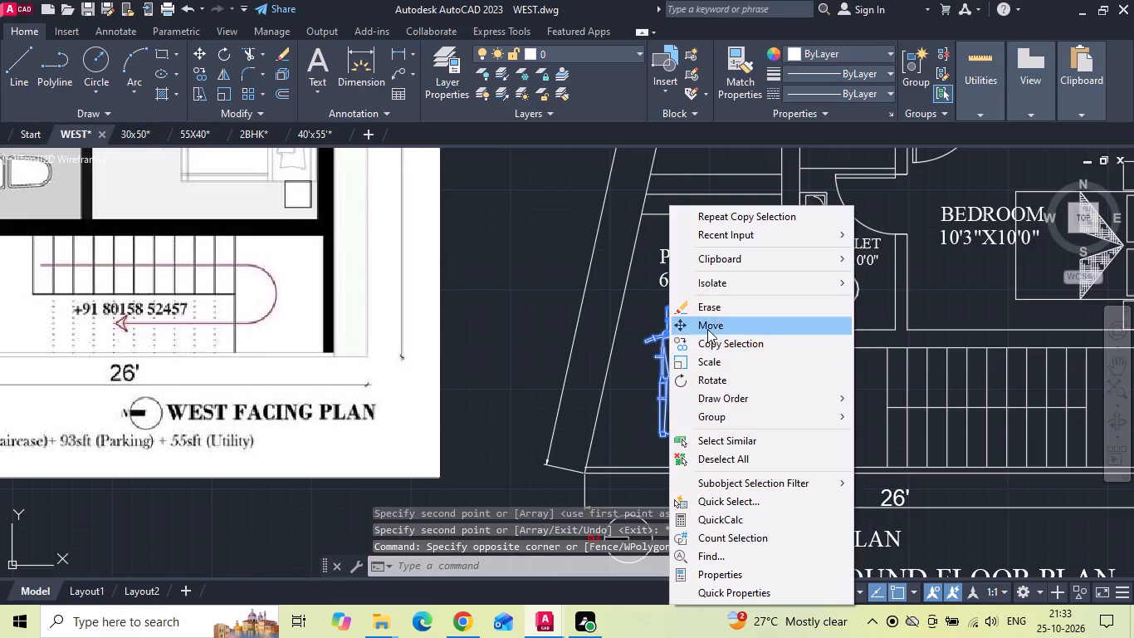
pyautogui.click(707, 329)
pyautogui.press('F8')
pyautogui.scroll(1, 708, 413)
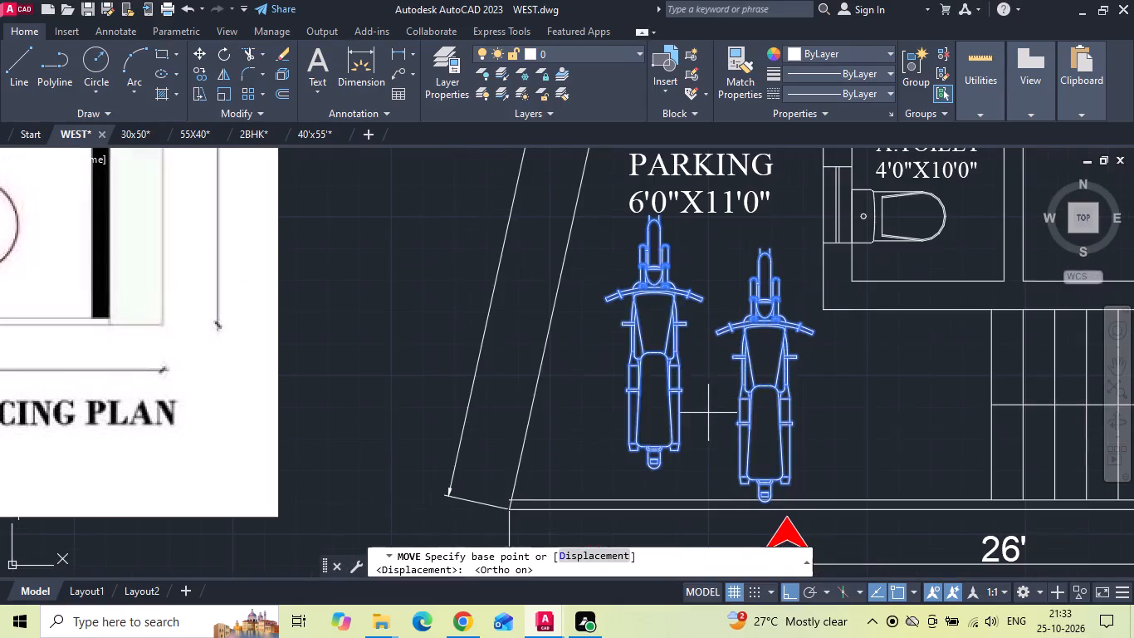
pyautogui.click(713, 410)
pyautogui.click(705, 408)
# Save the WEST drawing.
pyautogui.hotkey('ctrl', 's')
pyautogui.hotkey('ctrl', 's')
pyautogui.hotkey('ctrl', 's')
pyautogui.hotkey('ctrl', 's')
pyautogui.hotkey('ctrl', 's')
pyautogui.hotkey('ctrl', 's')
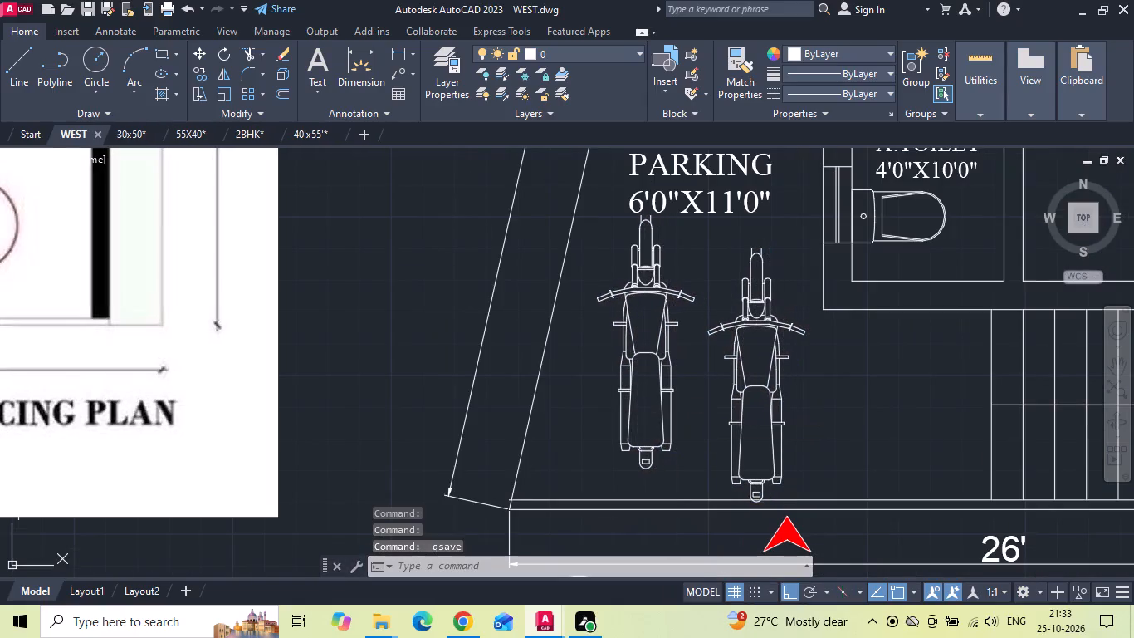
pyautogui.scroll(-3, 684, 396)
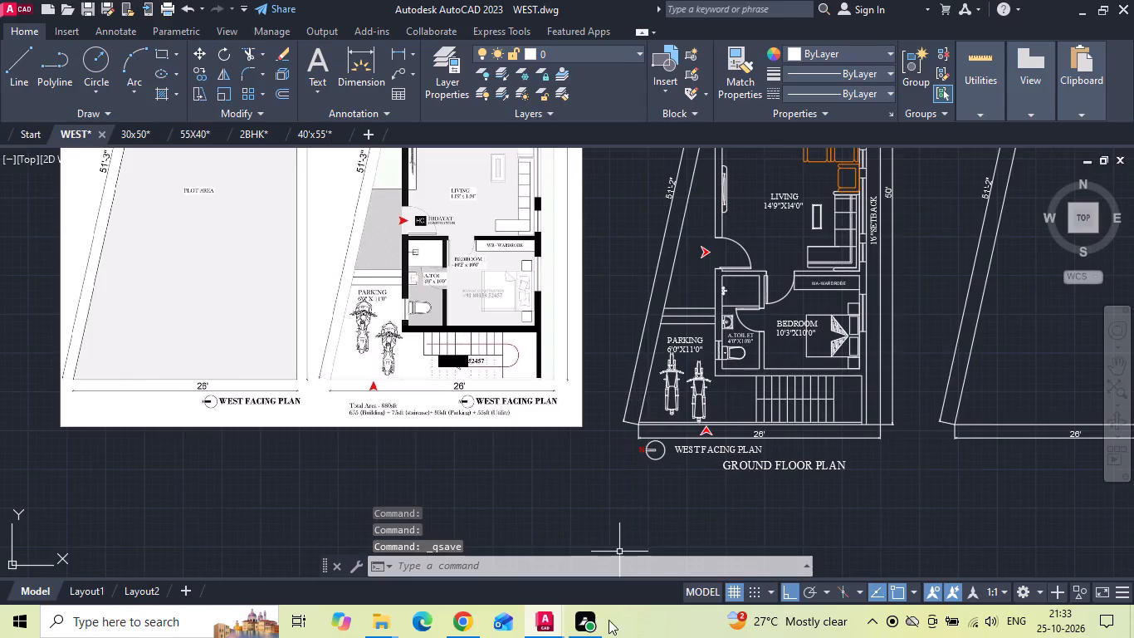
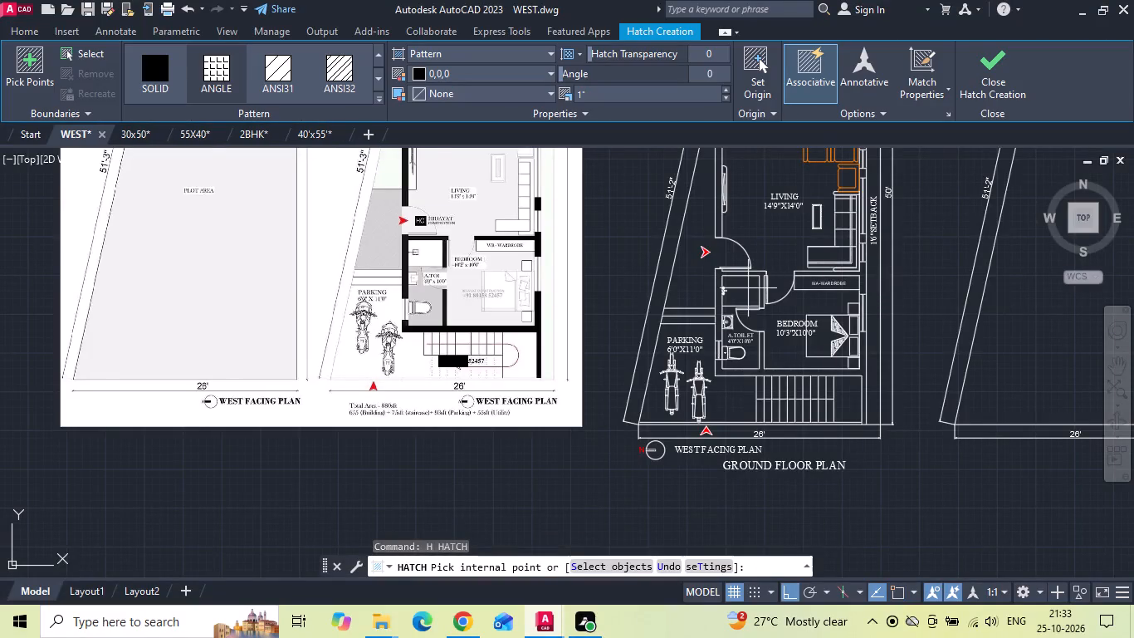
# Hatch the bedroom, attached toilet and staircase walls and the living room's two window piers with the SOLID pattern.
pyautogui.scroll(1, 747, 289)
pyautogui.click(742, 266)
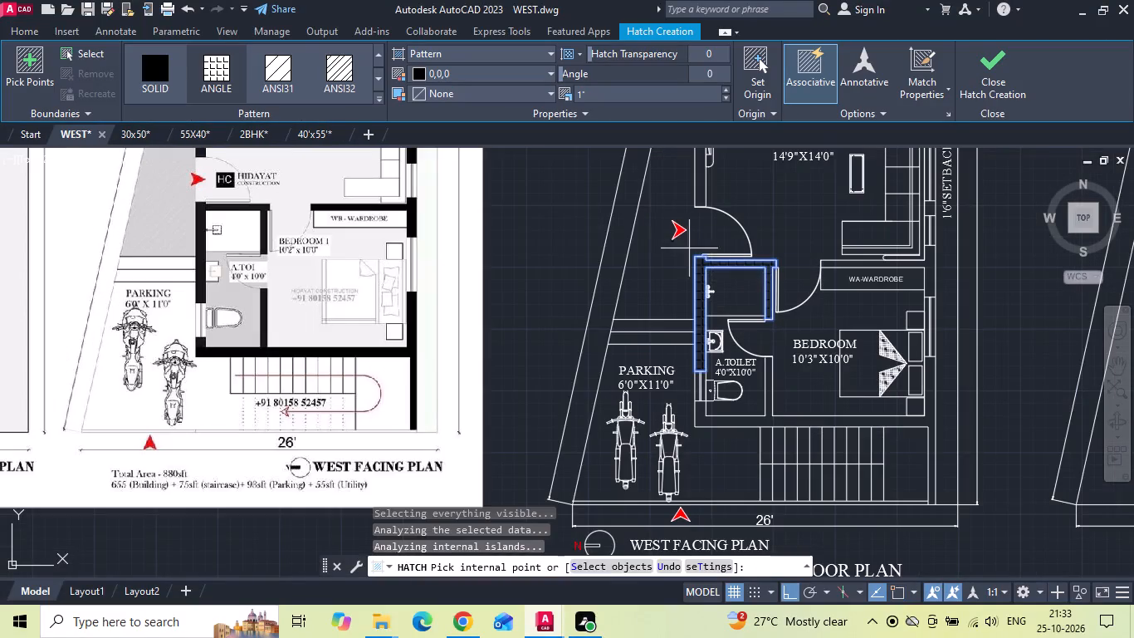
pyautogui.click(166, 83)
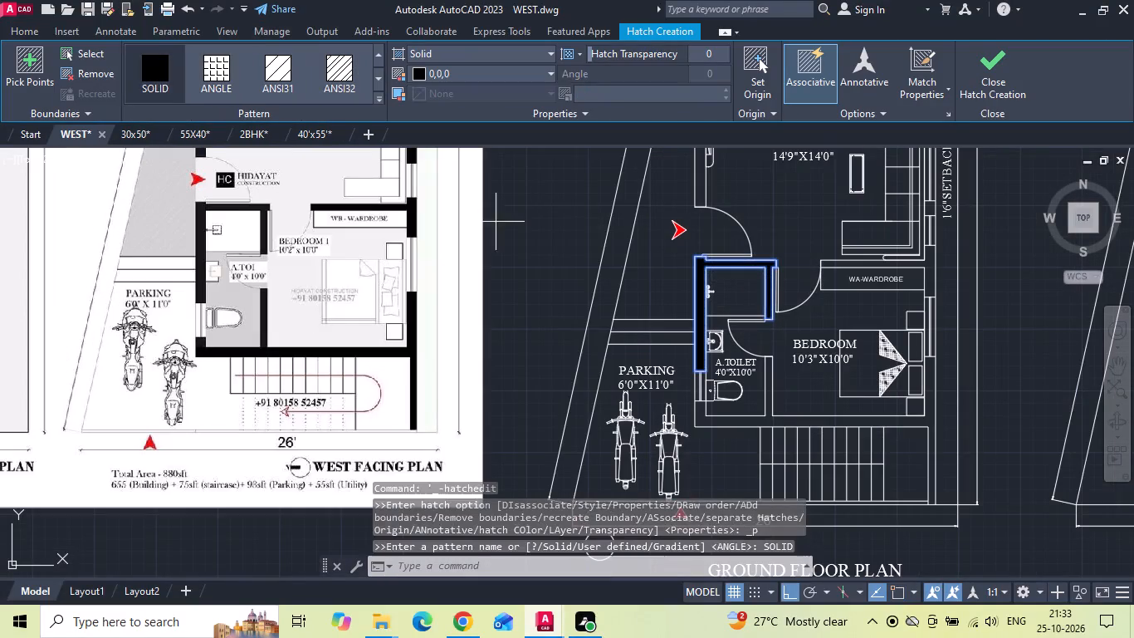
pyautogui.click(710, 423)
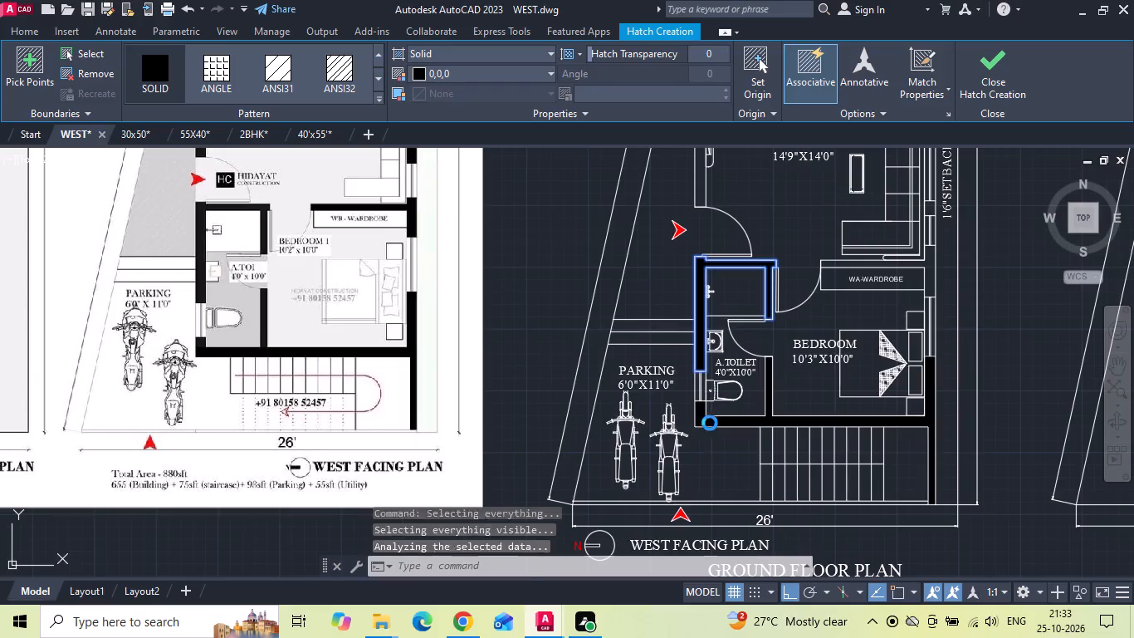
pyautogui.click(928, 272)
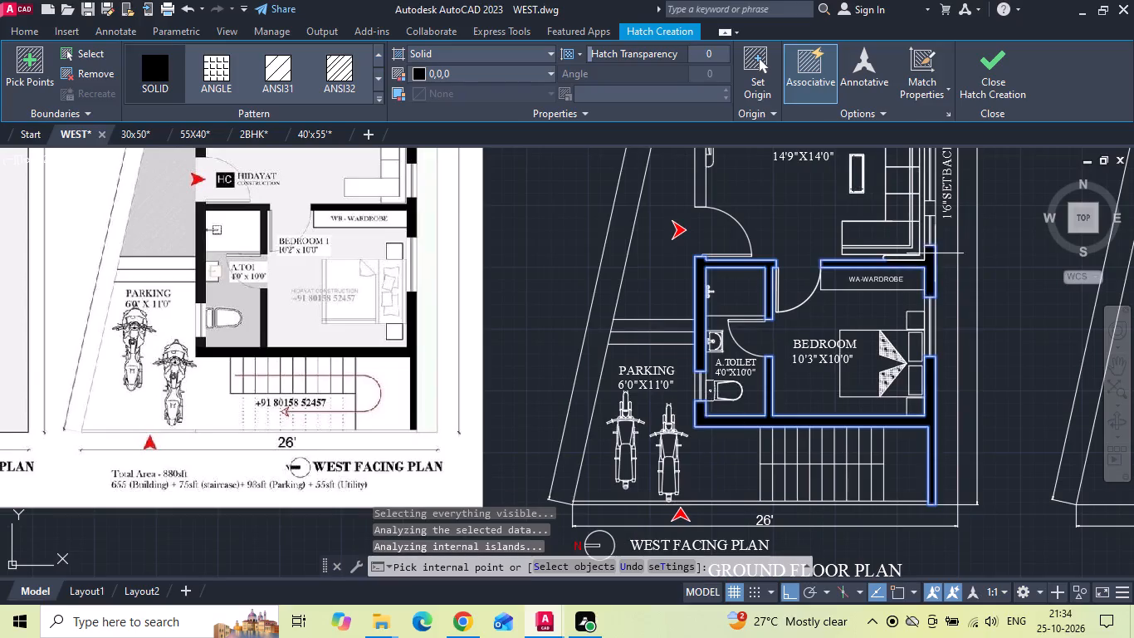
pyautogui.moveTo(931, 266); pyautogui.dragTo(879, 472, button='middle')
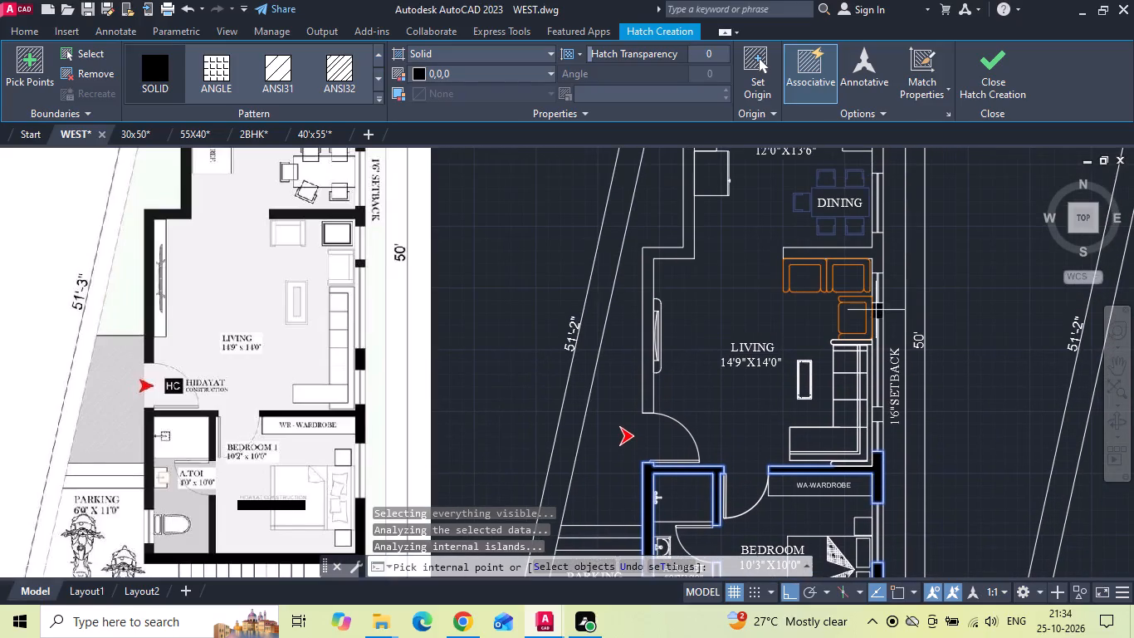
pyautogui.click(876, 310)
pyautogui.click(877, 416)
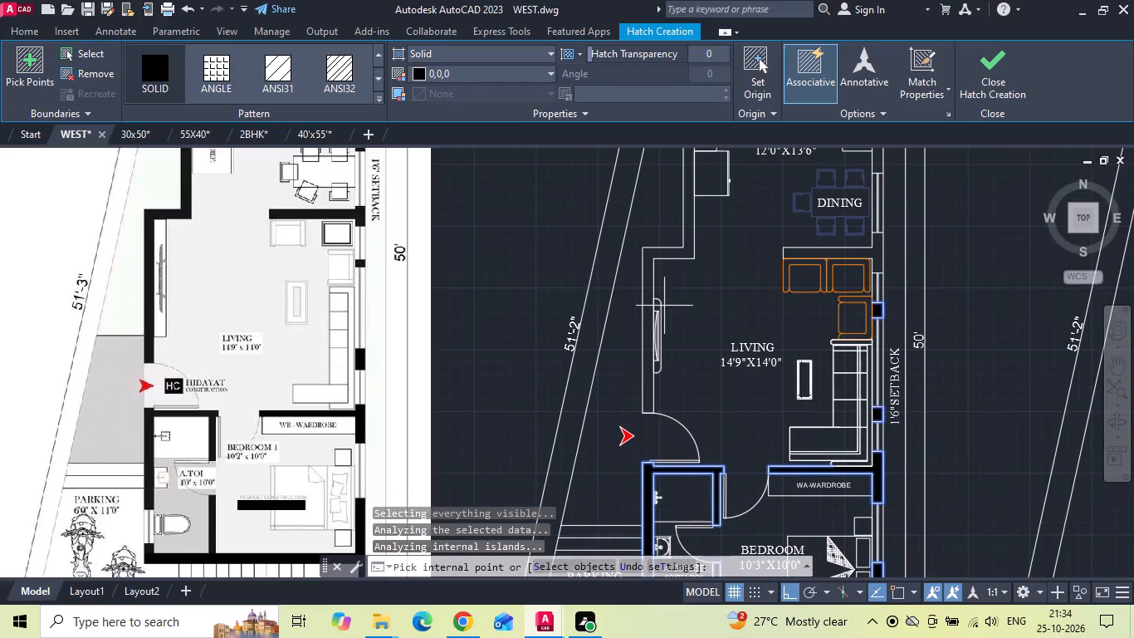
# Add the remaining living, kitchen, utility and C.TOILET walls to the solid hatch, including the dining partition and kitchen window pier.
pyautogui.moveTo(648, 286); pyautogui.dragTo(644, 379, button='middle')
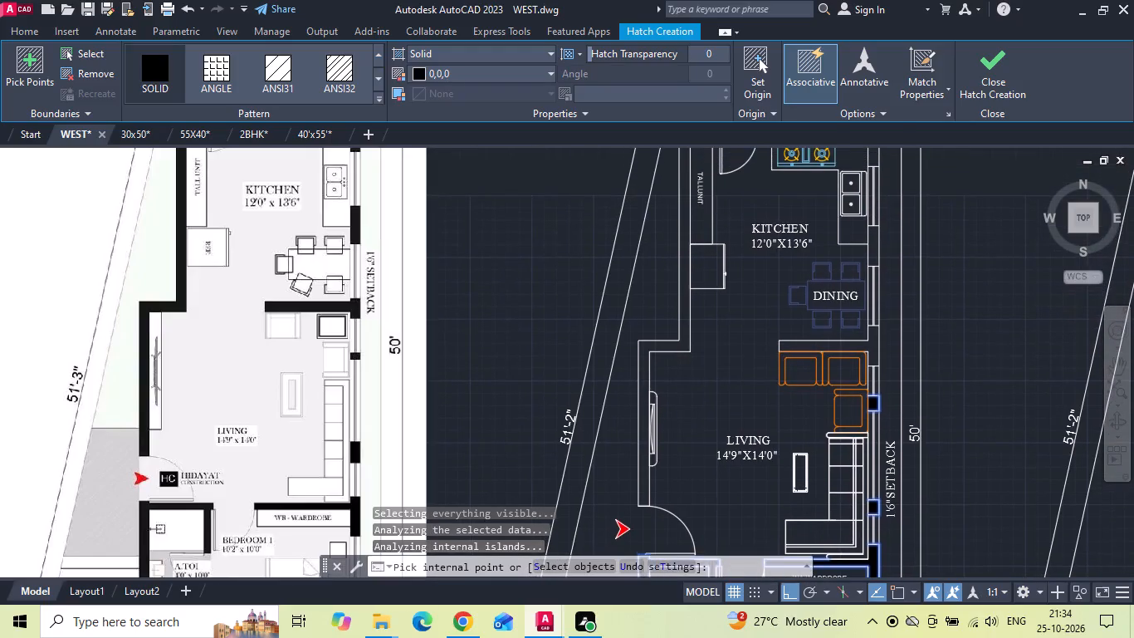
pyautogui.scroll(-1, 644, 379)
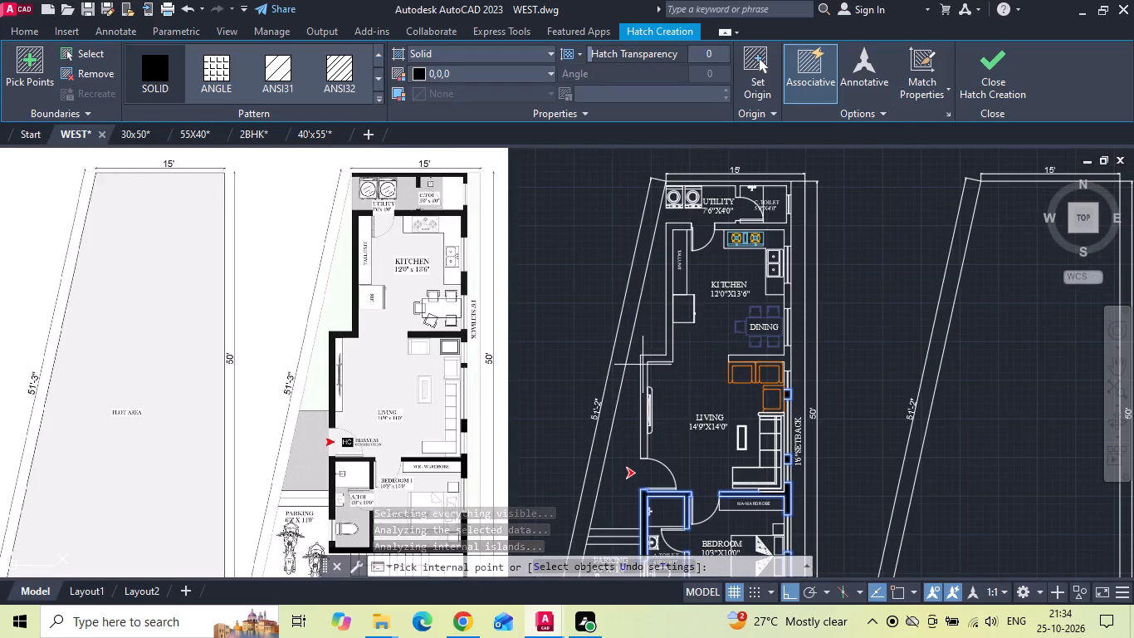
pyautogui.click(641, 362)
pyautogui.click(700, 227)
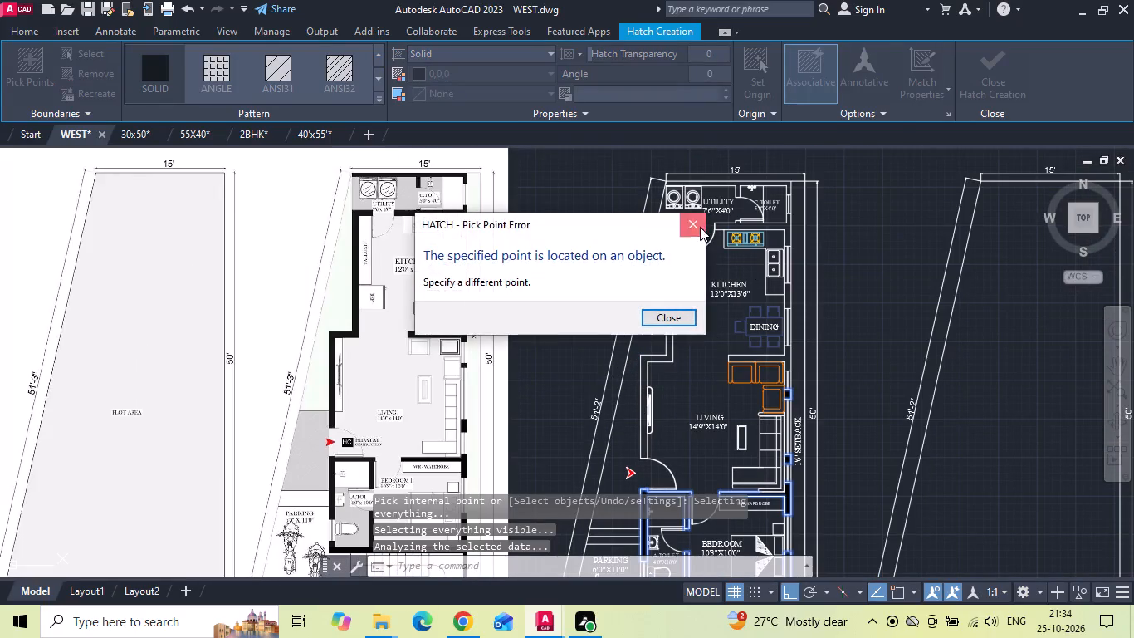
pyautogui.click(671, 333)
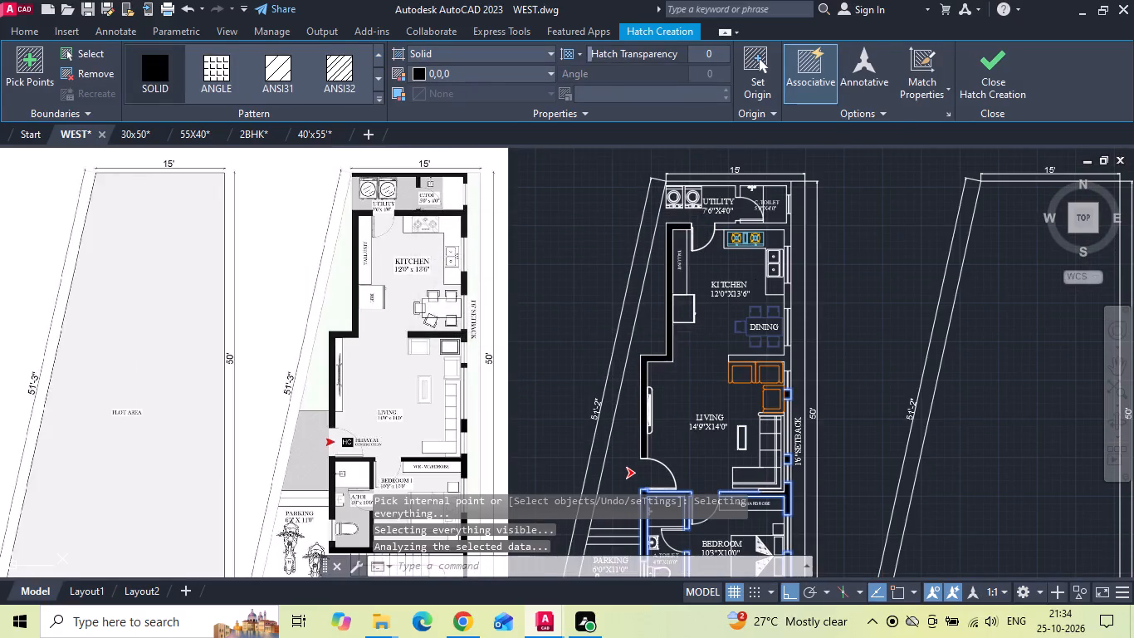
pyautogui.scroll(2, 789, 212)
pyautogui.click(781, 246)
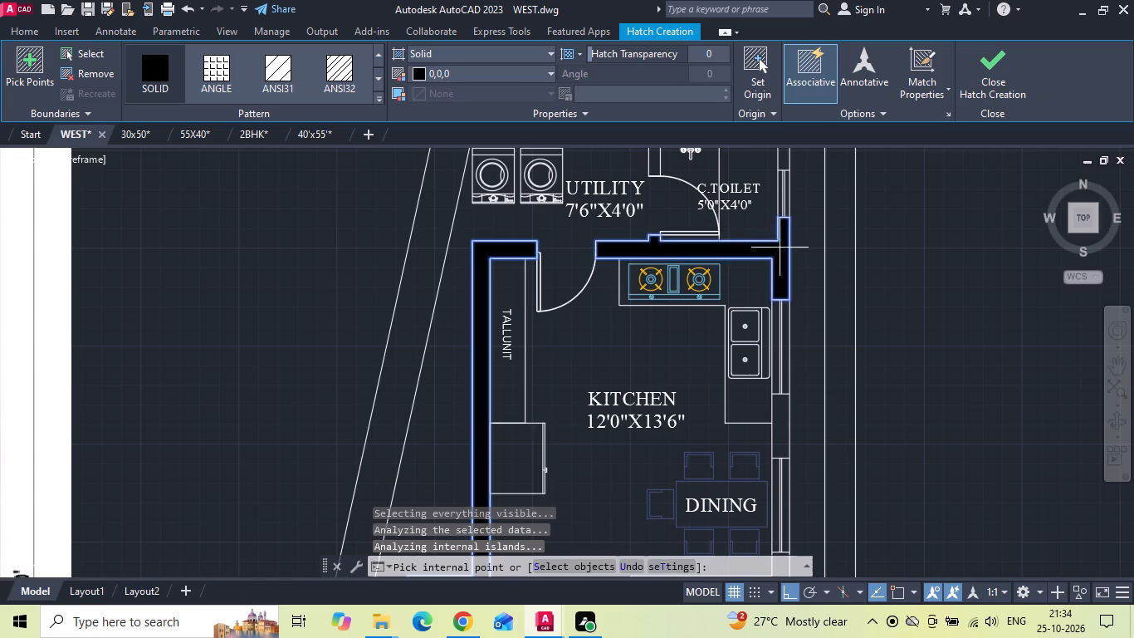
pyautogui.scroll(-1, 750, 314)
pyautogui.scroll(1, 756, 210)
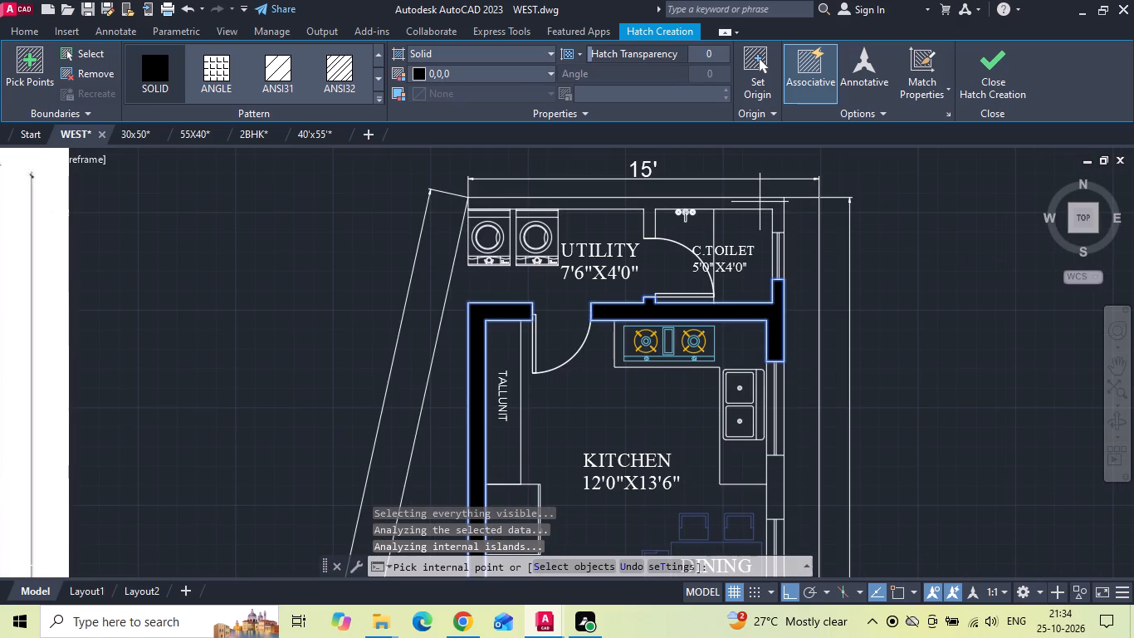
pyautogui.click(760, 202)
pyautogui.scroll(-1, 687, 194)
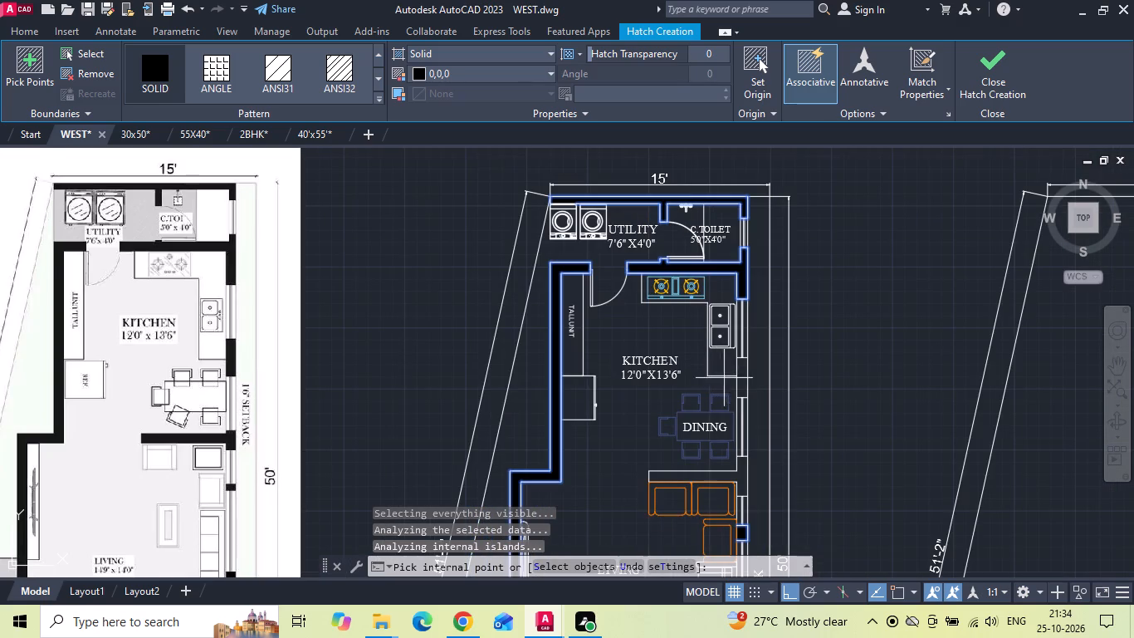
pyautogui.click(744, 380)
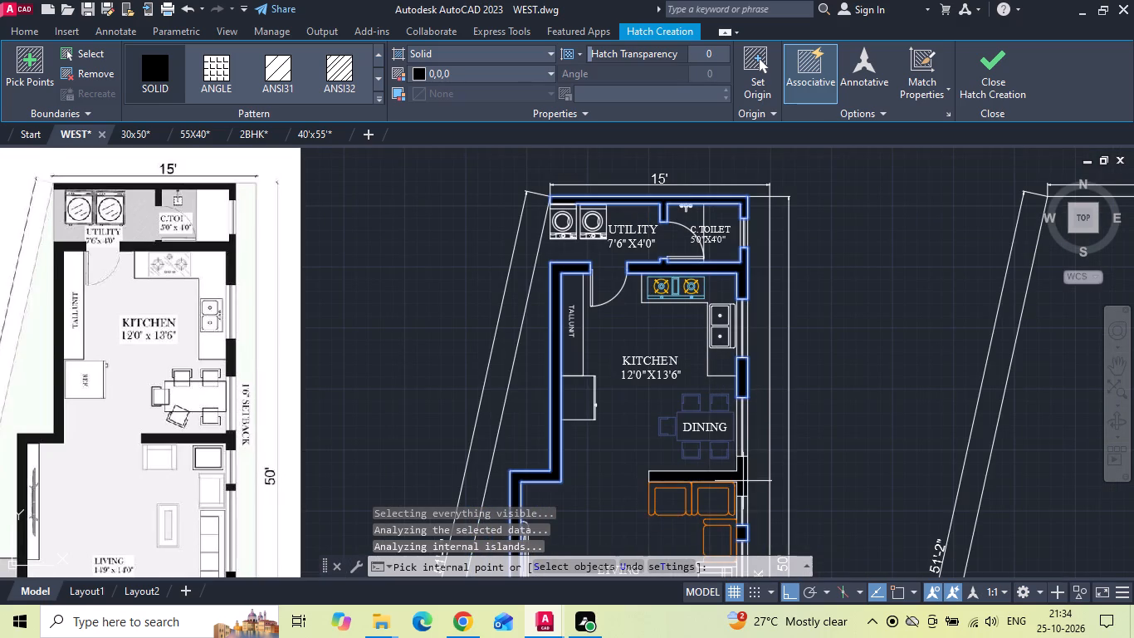
pyautogui.click(743, 481)
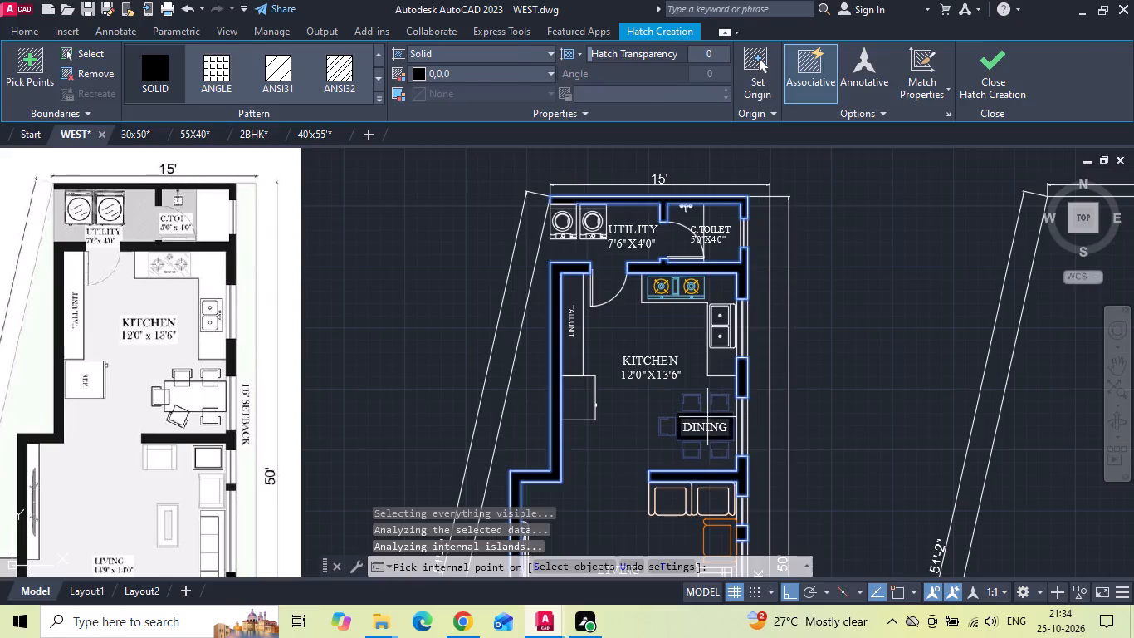
# Finish the wall hatching and save the WEST drawing.
pyautogui.hotkey('ctrl', 's')
pyautogui.hotkey('ctrl', 's')
pyautogui.hotkey('ctrl', 's')
pyautogui.hotkey('ctrl', 's')
pyautogui.hotkey('ctrl', 's')
pyautogui.hotkey('ctrl', 's')
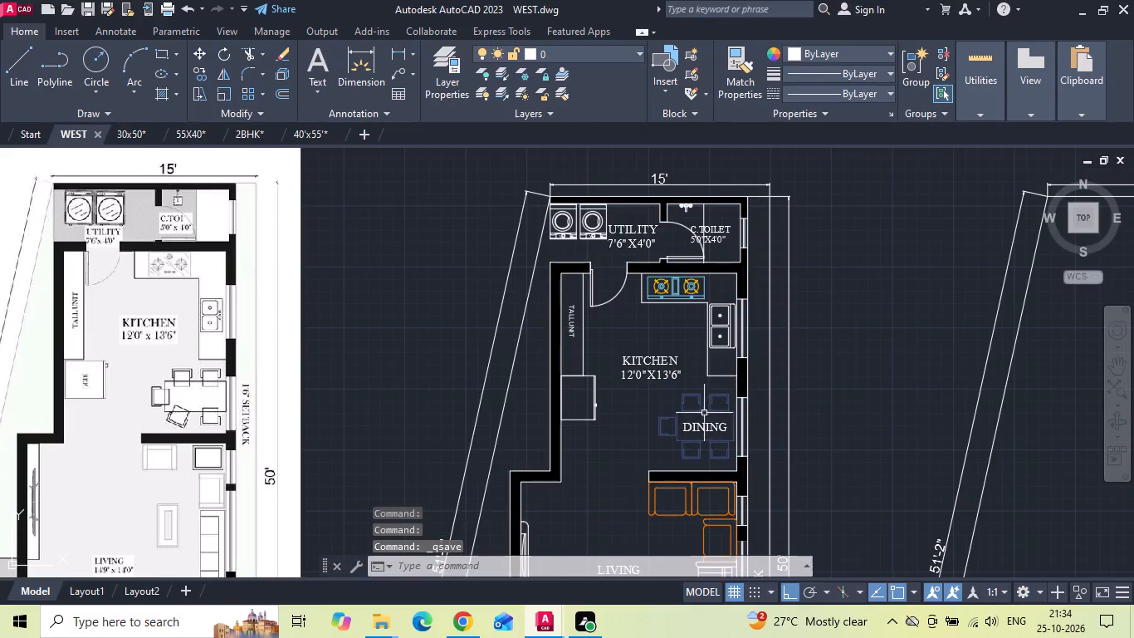
# Compare the hatched ground floor plan with the reference image, examining the staircase area and the neighbouring plans.
pyautogui.scroll(-1, 620, 307)
pyautogui.scroll(-1, 582, 209)
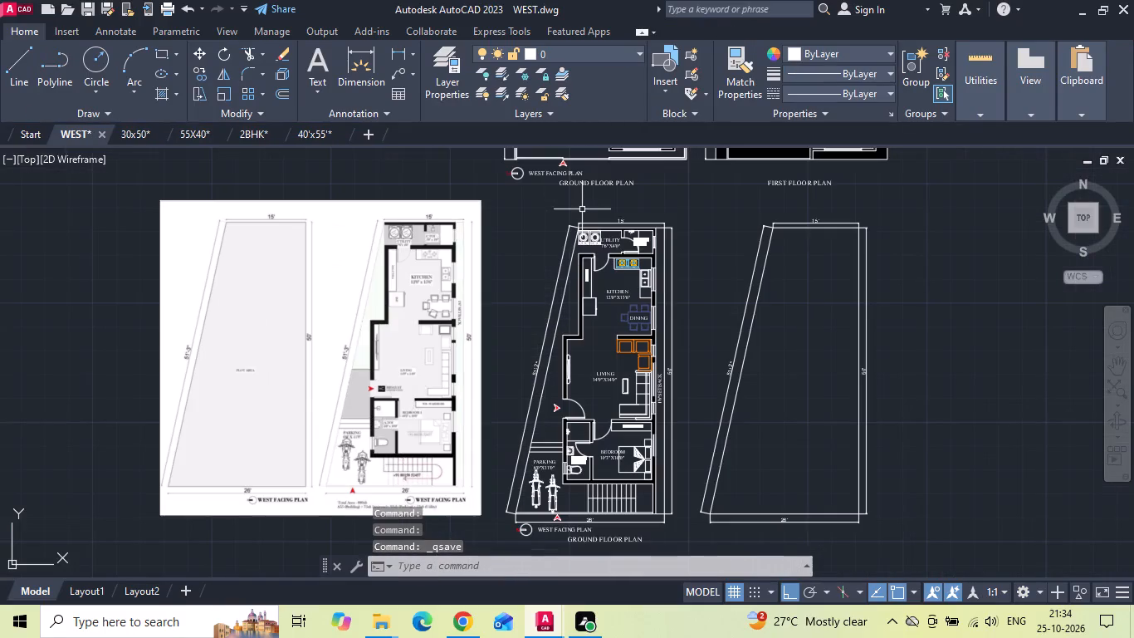
pyautogui.scroll(-1, 594, 384)
pyautogui.moveTo(546, 292); pyautogui.dragTo(540, 382, button='middle')
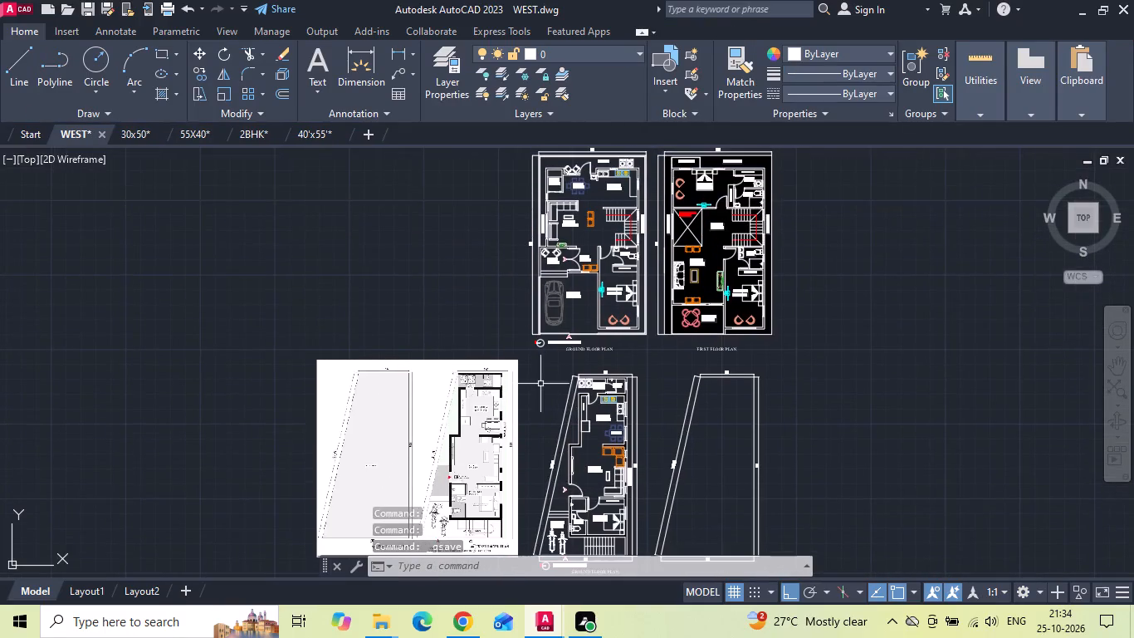
pyautogui.moveTo(454, 487); pyautogui.dragTo(447, 397, button='middle')
pyautogui.scroll(3, 462, 468)
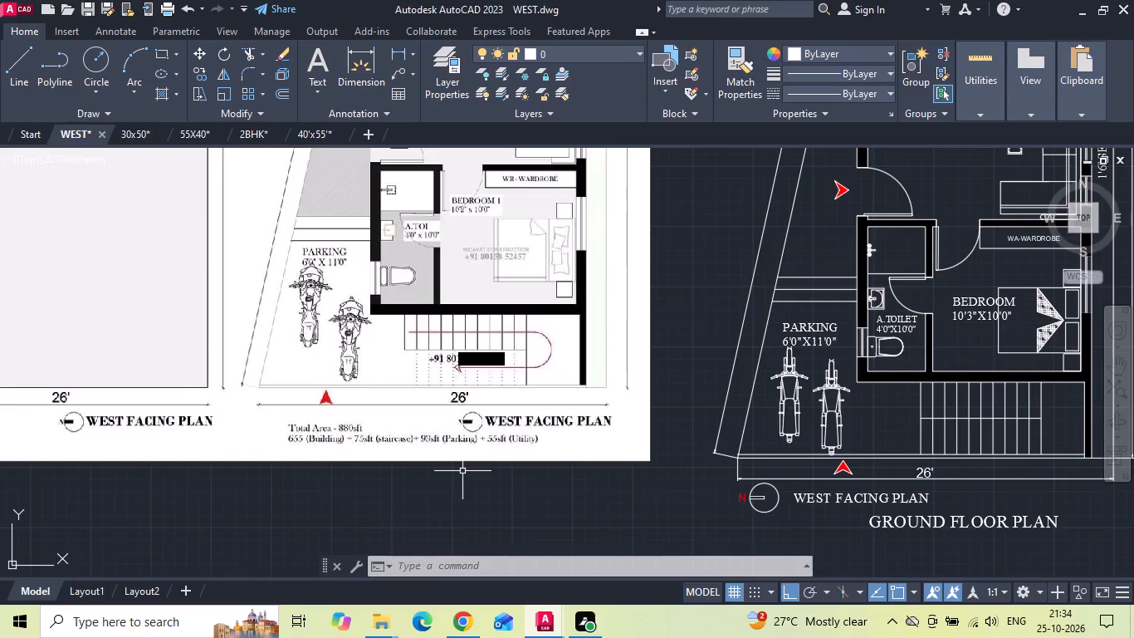
pyautogui.scroll(-1, 462, 474)
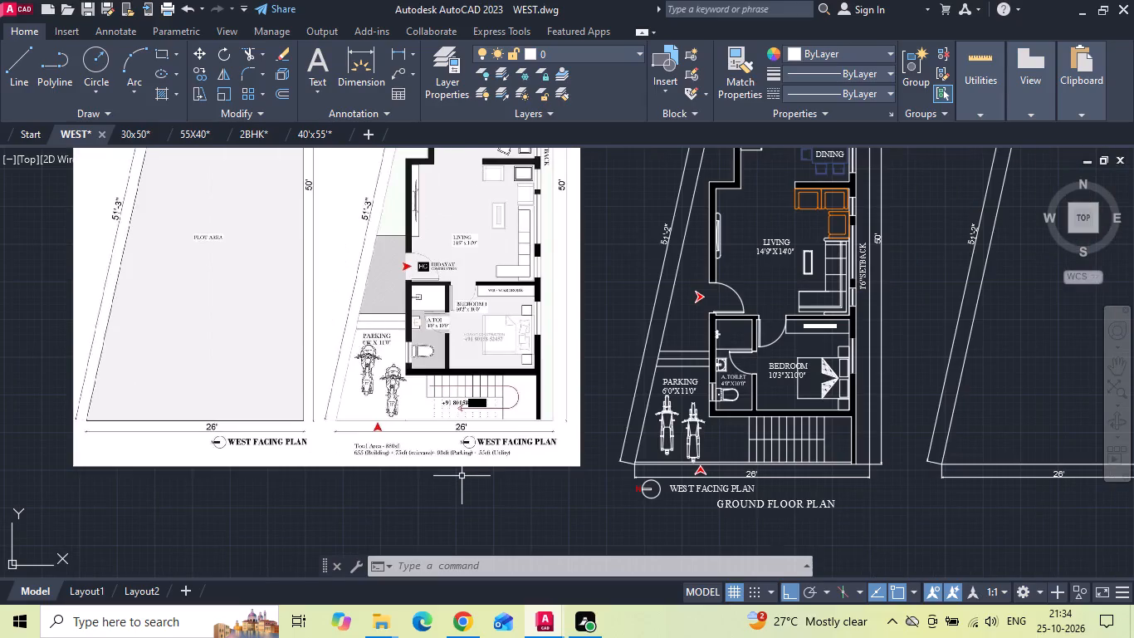
pyautogui.scroll(-3, 461, 477)
pyautogui.scroll(1, 669, 204)
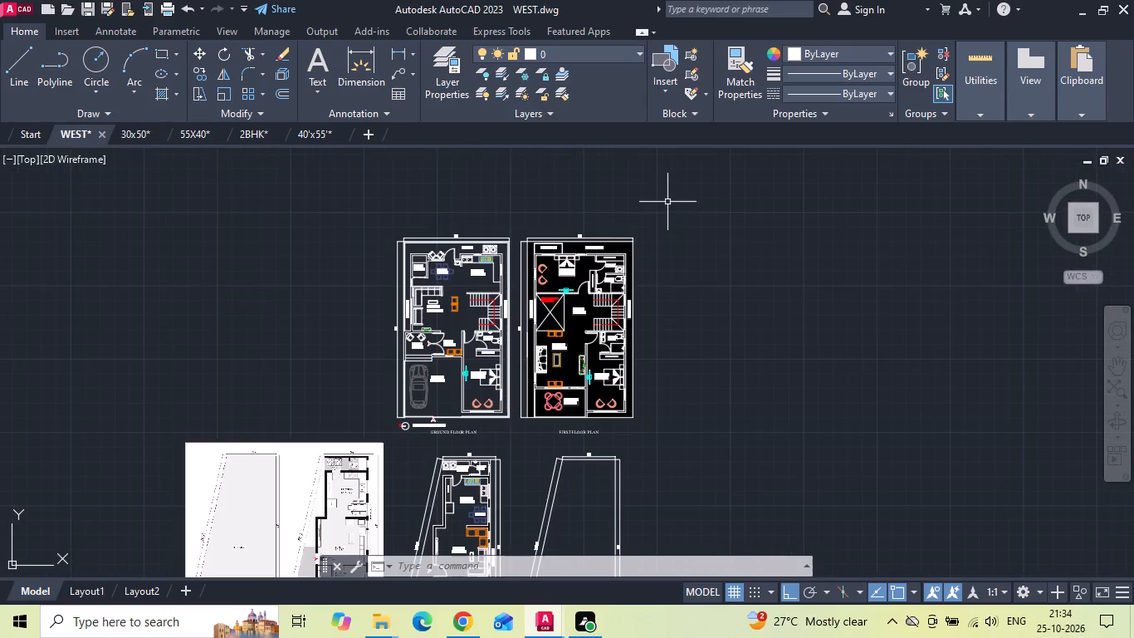
pyautogui.scroll(1, 483, 432)
pyautogui.middleClick(480, 420)
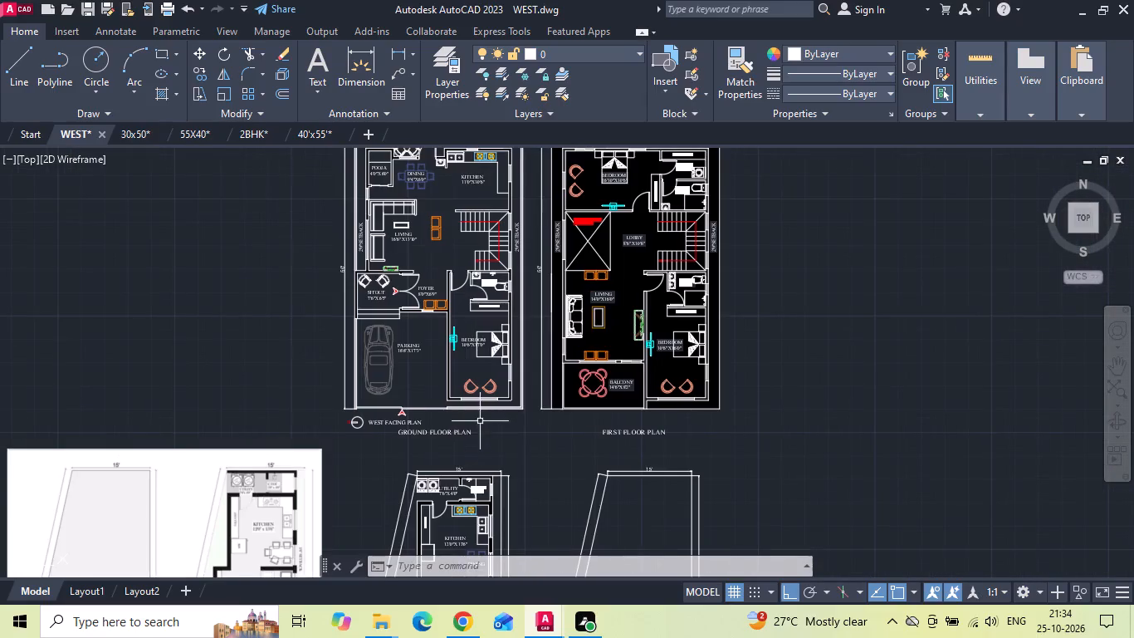
pyautogui.scroll(-2, 579, 210)
pyautogui.scroll(3, 477, 414)
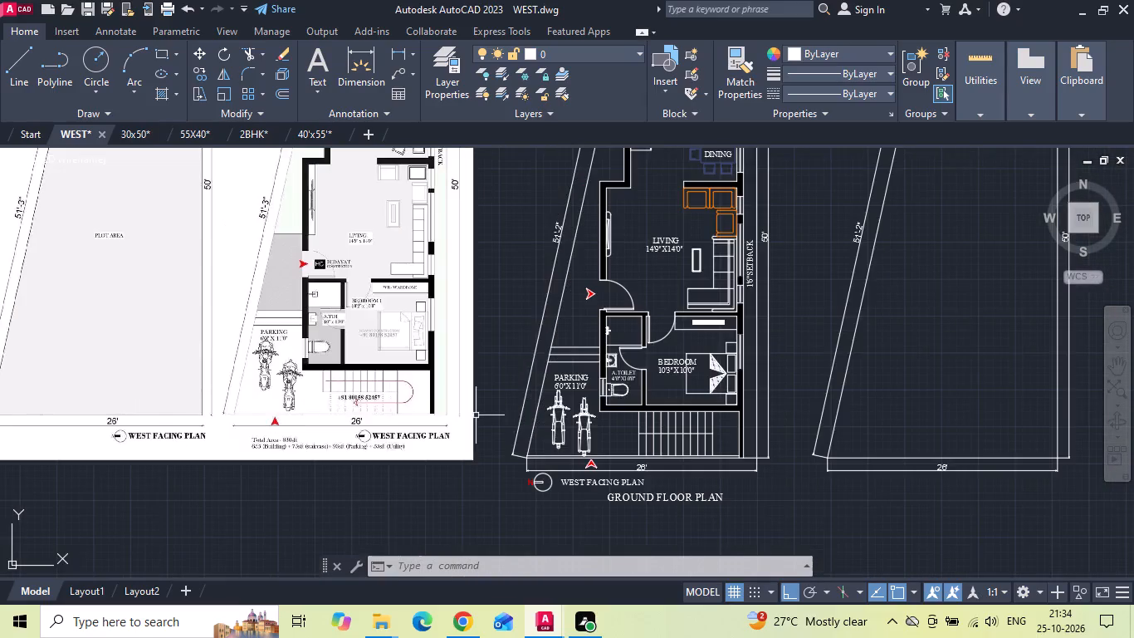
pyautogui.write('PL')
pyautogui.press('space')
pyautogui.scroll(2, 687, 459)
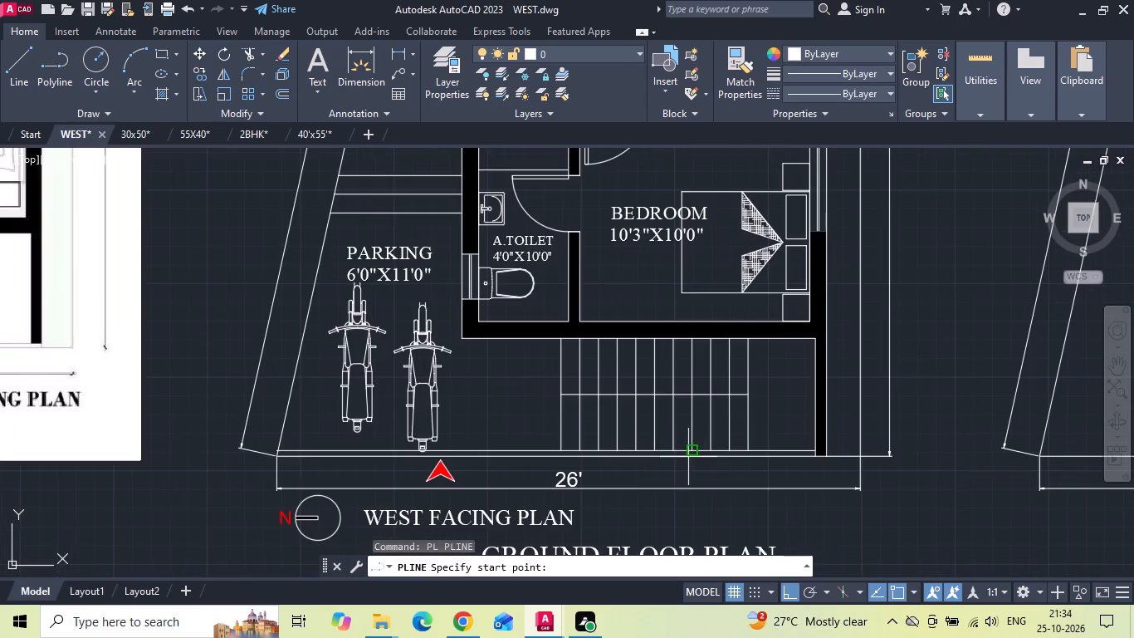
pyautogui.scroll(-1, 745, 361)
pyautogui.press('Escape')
# Trim the staircase tread lines below the centre line, together with the lower part of the end line nearest the motorcycles.
pyautogui.write('TR')
pyautogui.press('space')
pyautogui.scroll(2, 685, 399)
pyautogui.moveTo(820, 405); pyautogui.dragTo(598, 400)
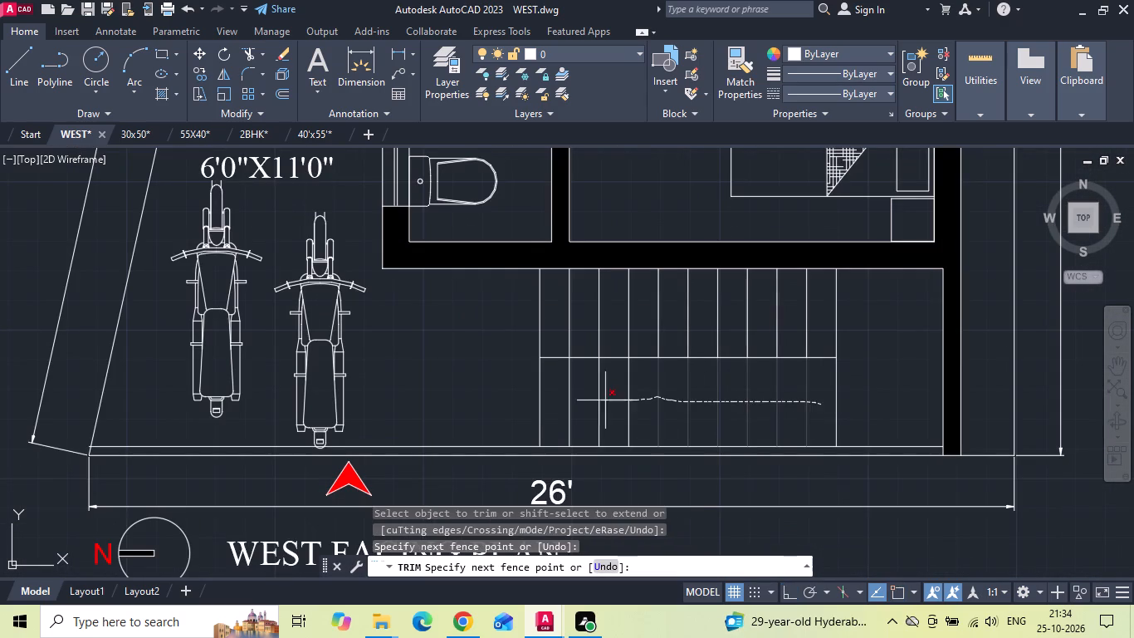
pyautogui.moveTo(598, 400); pyautogui.dragTo(537, 397)
pyautogui.press('Escape')
# Copy the nine upper-flight tread lines down to the staircase centre line to form separate lower-flight treads.
pyautogui.moveTo(817, 317); pyautogui.dragTo(804, 317)
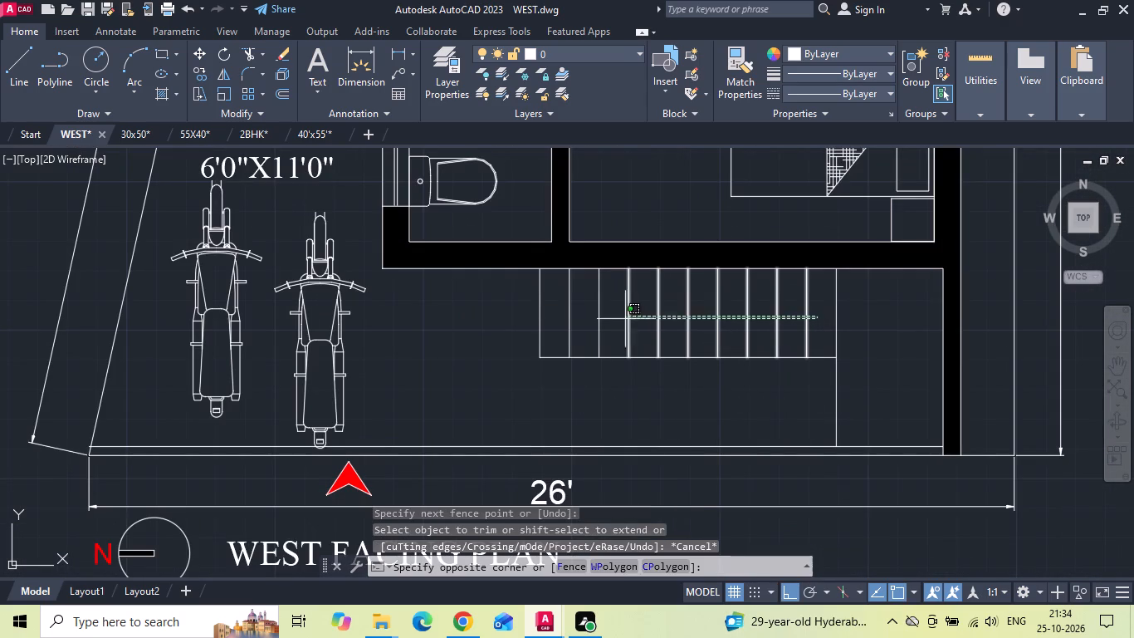
pyautogui.click(564, 318)
pyautogui.rightClick(563, 318)
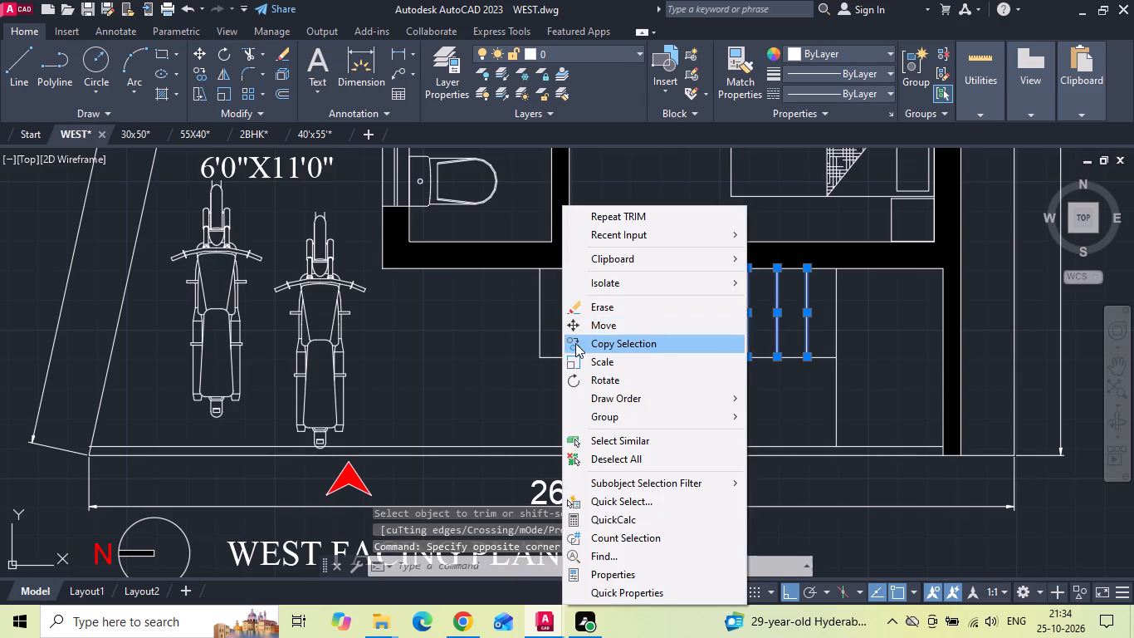
pyautogui.click(575, 344)
pyautogui.click(569, 268)
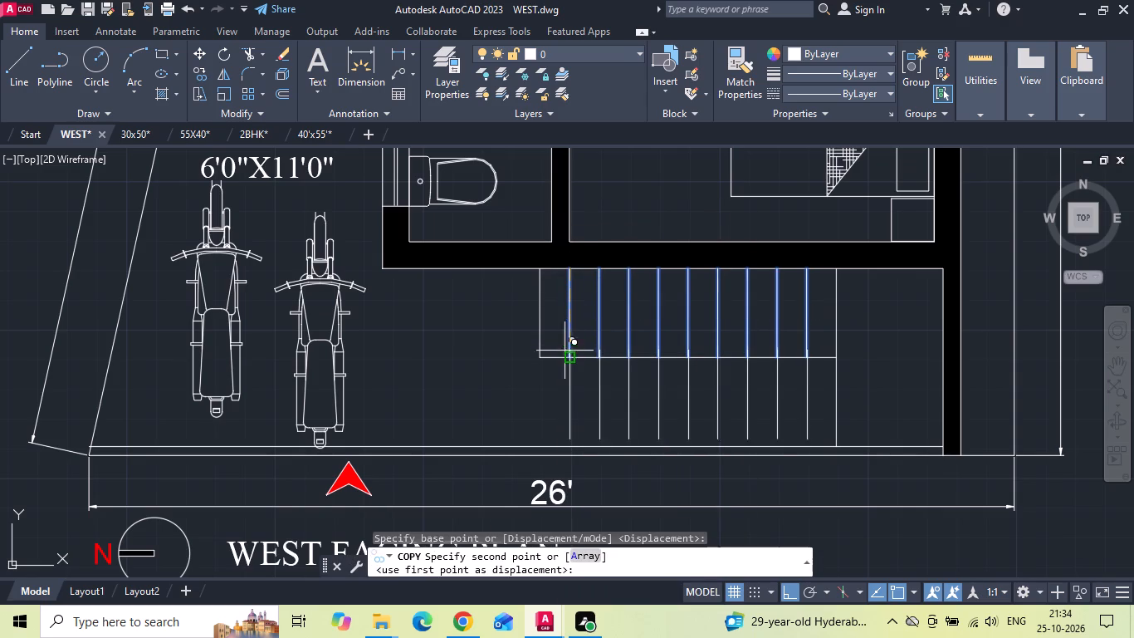
pyautogui.click(565, 356)
pyautogui.press('Escape')
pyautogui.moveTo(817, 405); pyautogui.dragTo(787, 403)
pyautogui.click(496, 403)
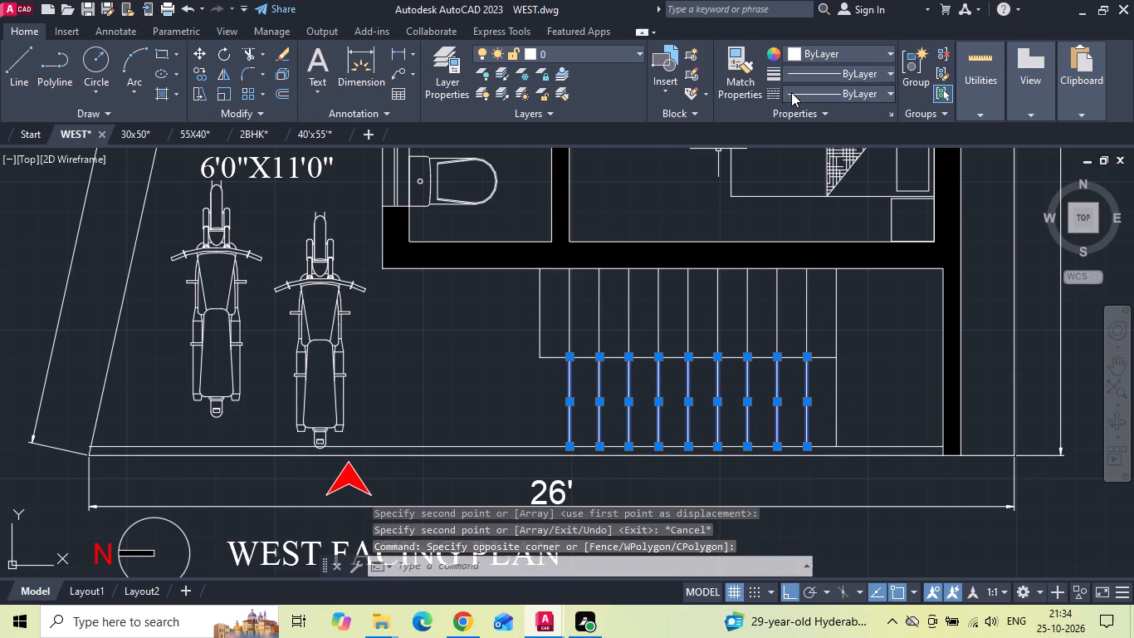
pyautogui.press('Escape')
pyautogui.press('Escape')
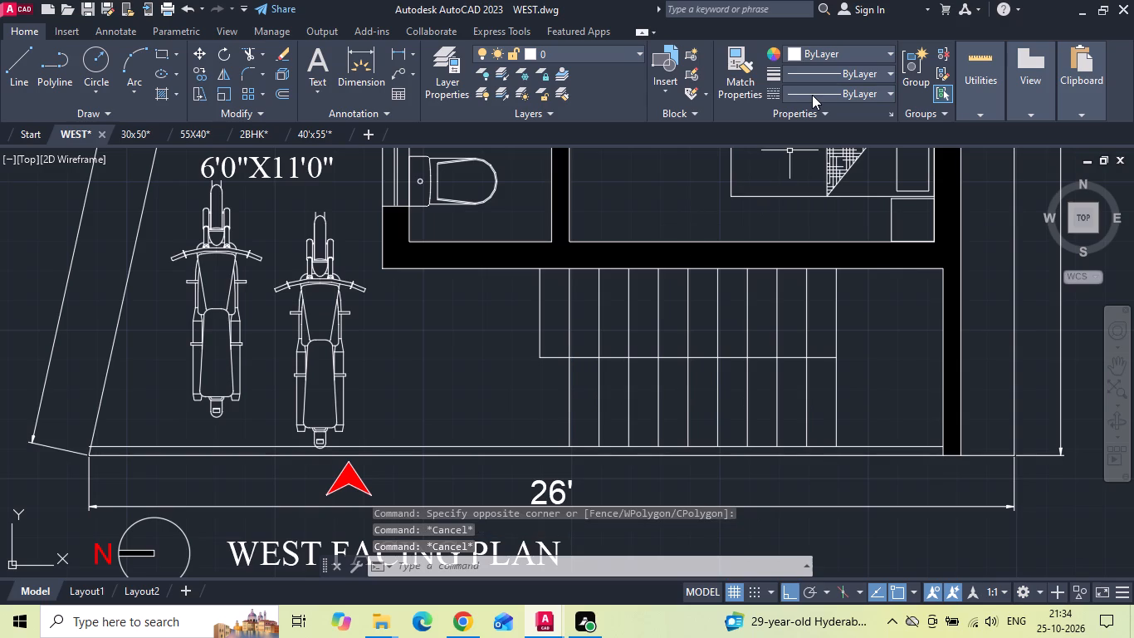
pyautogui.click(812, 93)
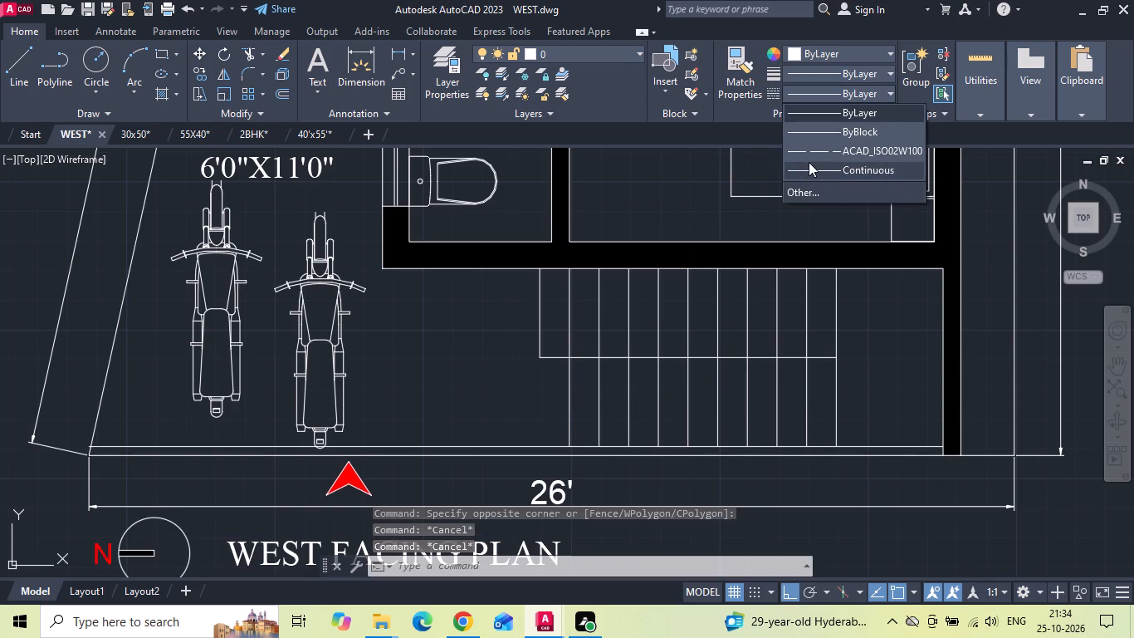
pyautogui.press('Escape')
# Set the linetype of the nine lower-flight tread lines to ACAD_ISO02W100.
pyautogui.moveTo(814, 404); pyautogui.dragTo(793, 402)
pyautogui.click(568, 406)
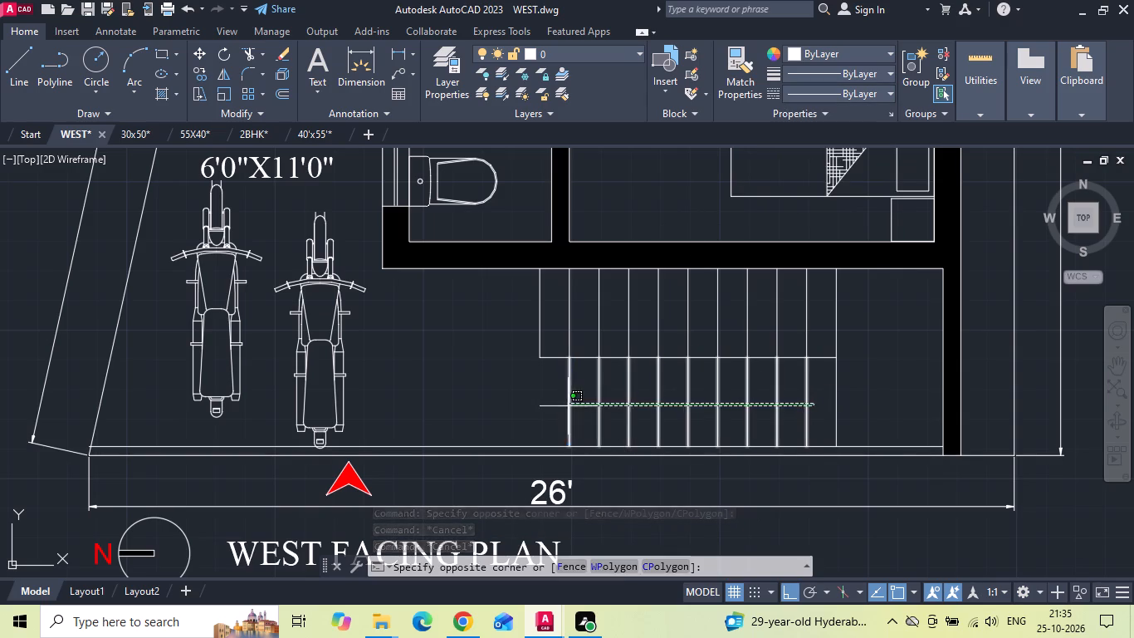
pyautogui.click(798, 97)
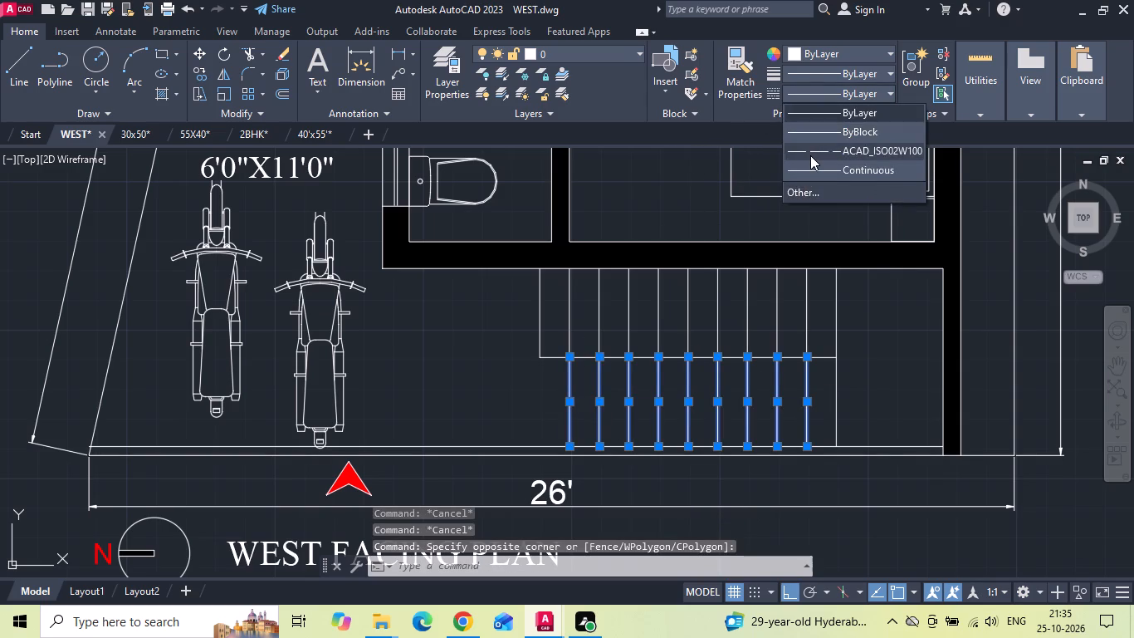
pyautogui.click(810, 155)
pyautogui.press('Escape')
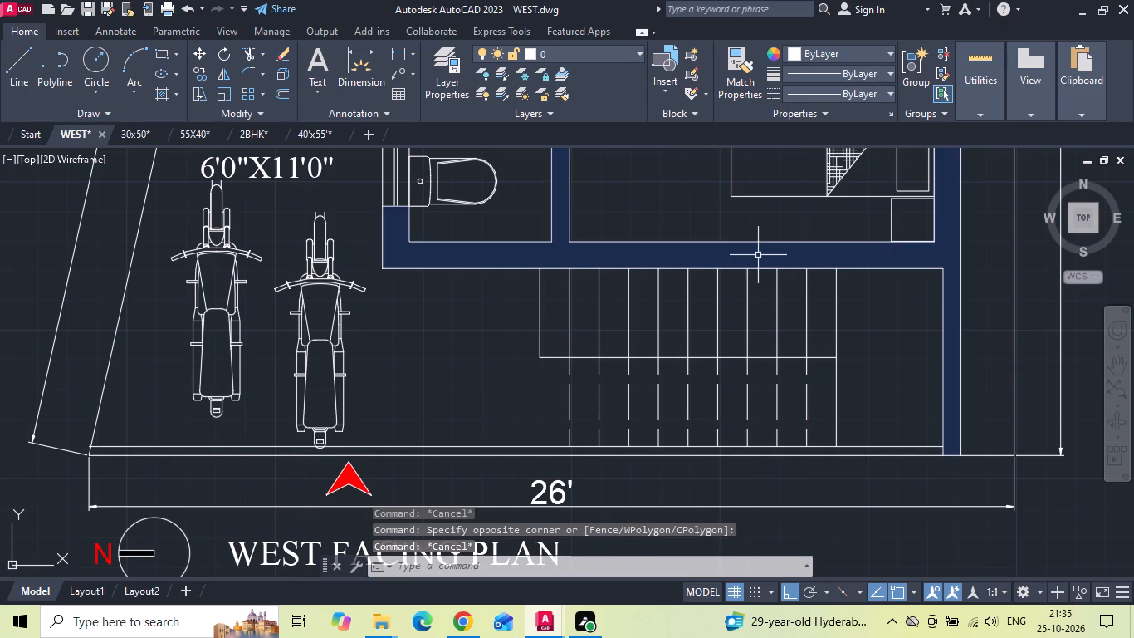
# Draw a horizontal polyline through the middle of the upper staircase flight, from its open end line to the landing line.
pyautogui.write('PL')
pyautogui.press('space')
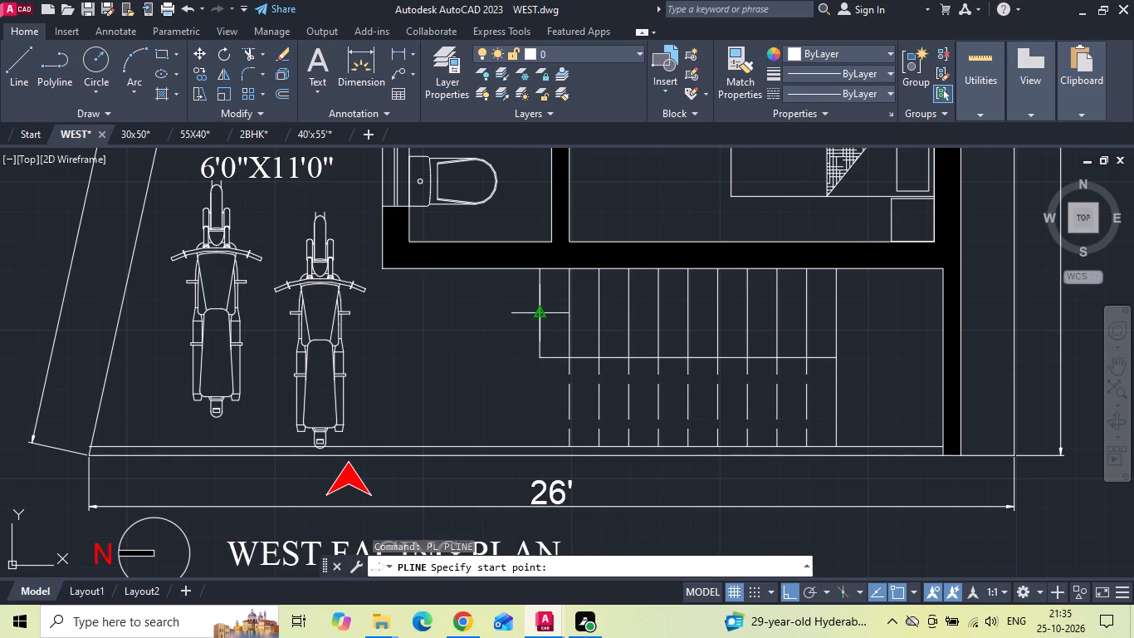
pyautogui.click(539, 315)
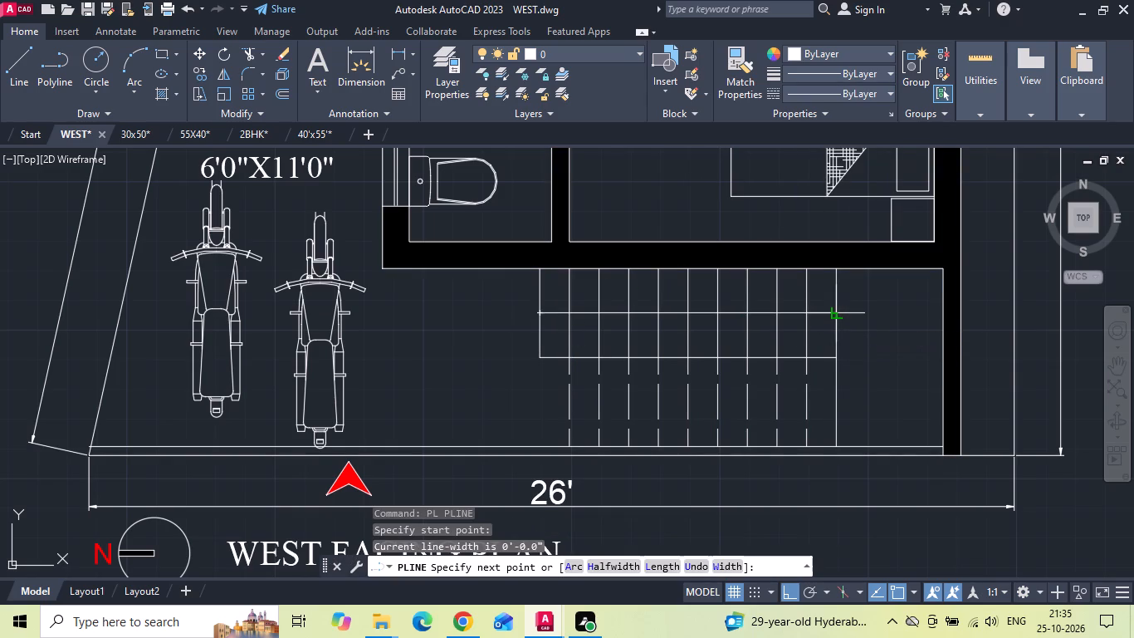
pyautogui.click(837, 312)
pyautogui.press('Escape')
# Mirror the upper-flight direction line about the staircase centre line into the lower flight, keeping the original.
pyautogui.click(813, 313)
pyautogui.write('MI')
pyautogui.press('space')
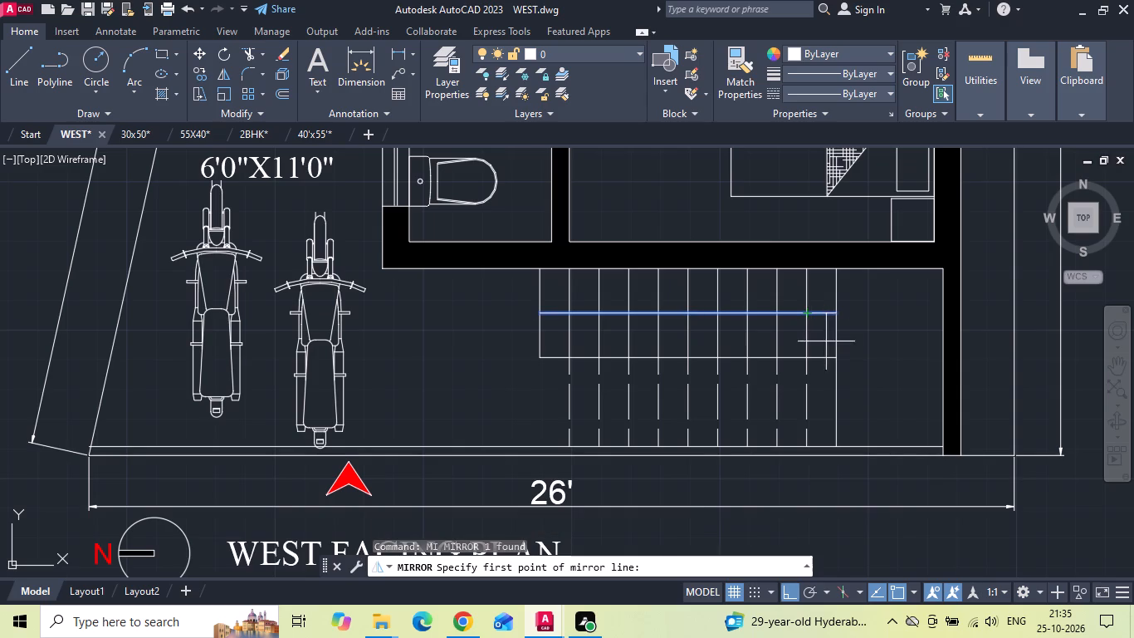
pyautogui.click(836, 359)
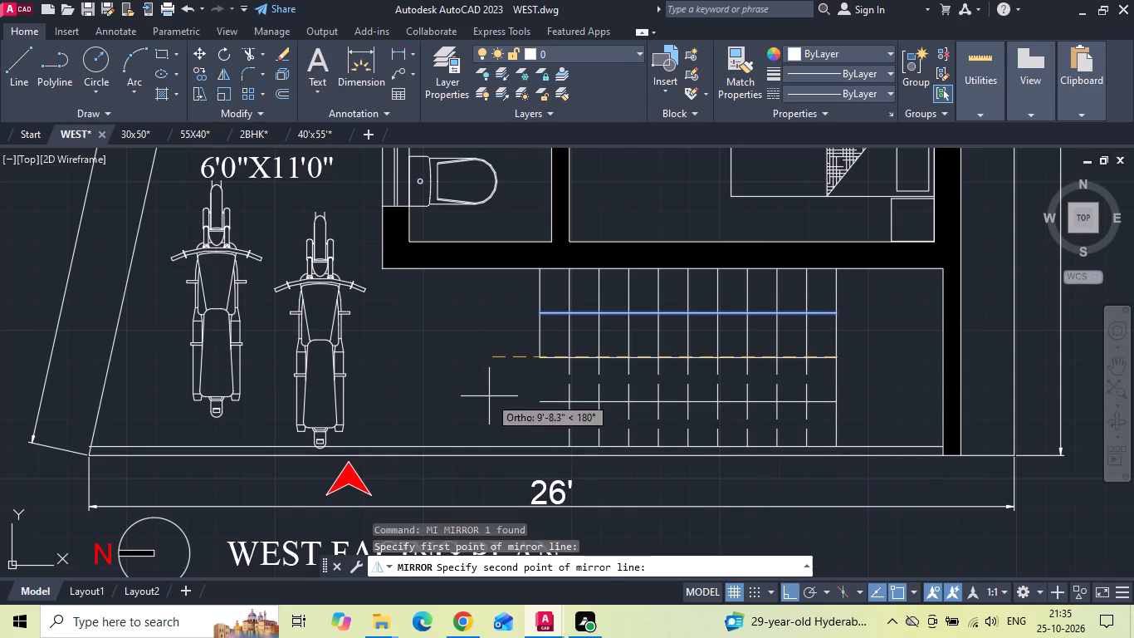
pyautogui.click(487, 395)
pyautogui.write('N')
pyautogui.press('space')
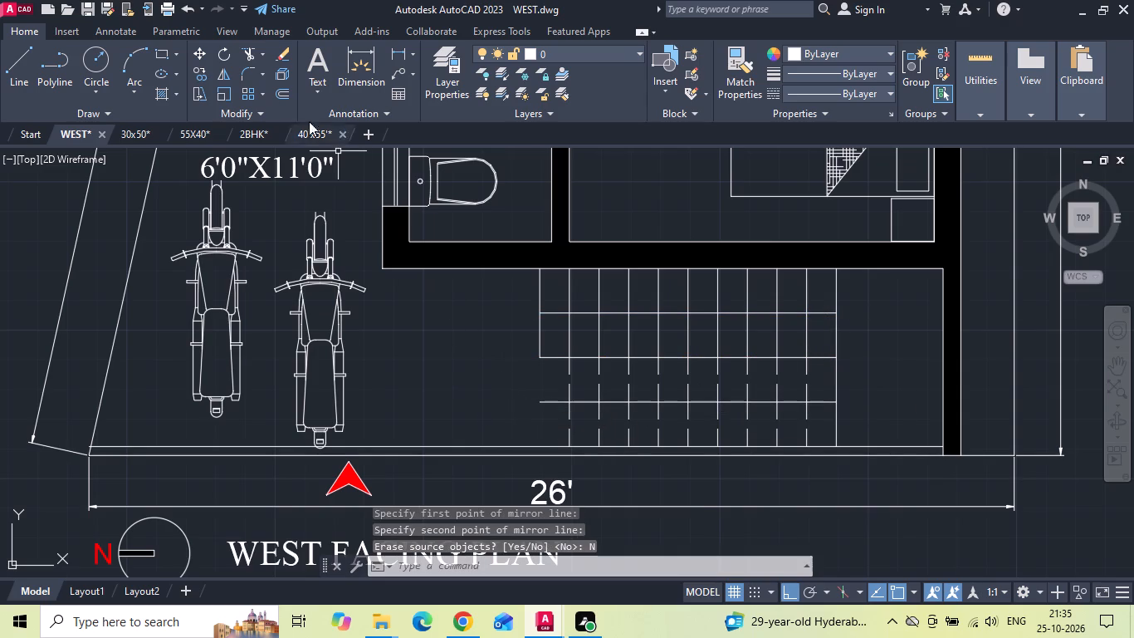
# Draw a two-point circle between the landing ends of both direction lines and remove its inner half, leaving a semicircular turn.
pyautogui.click(105, 101)
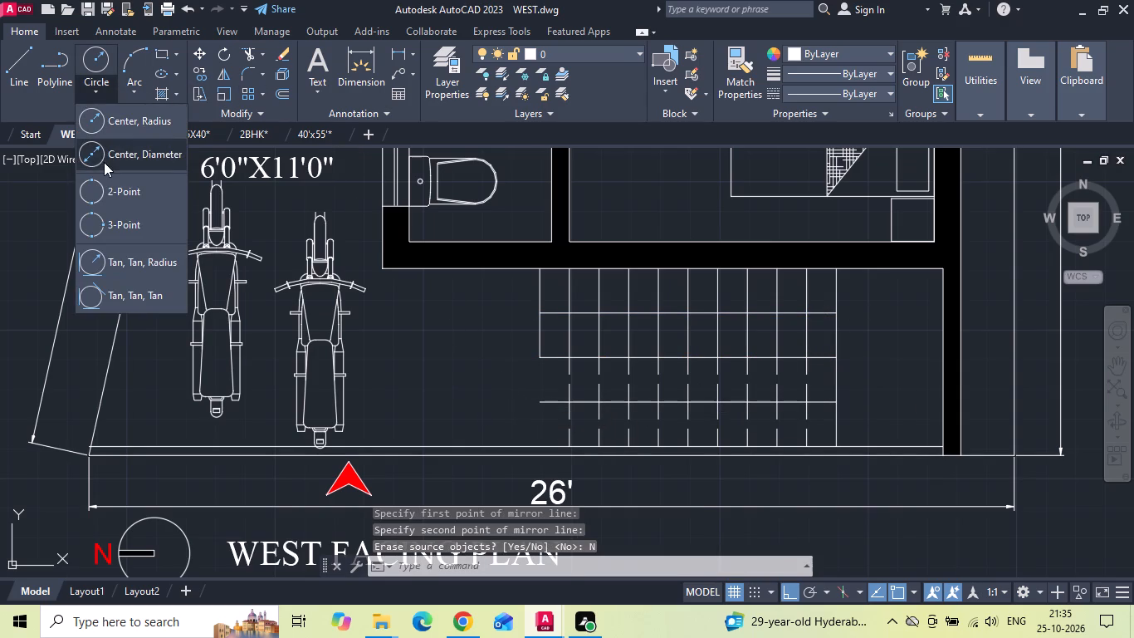
pyautogui.click(109, 184)
pyautogui.moveTo(835, 313); pyautogui.dragTo(829, 331)
pyautogui.click(833, 405)
pyautogui.press('Escape')
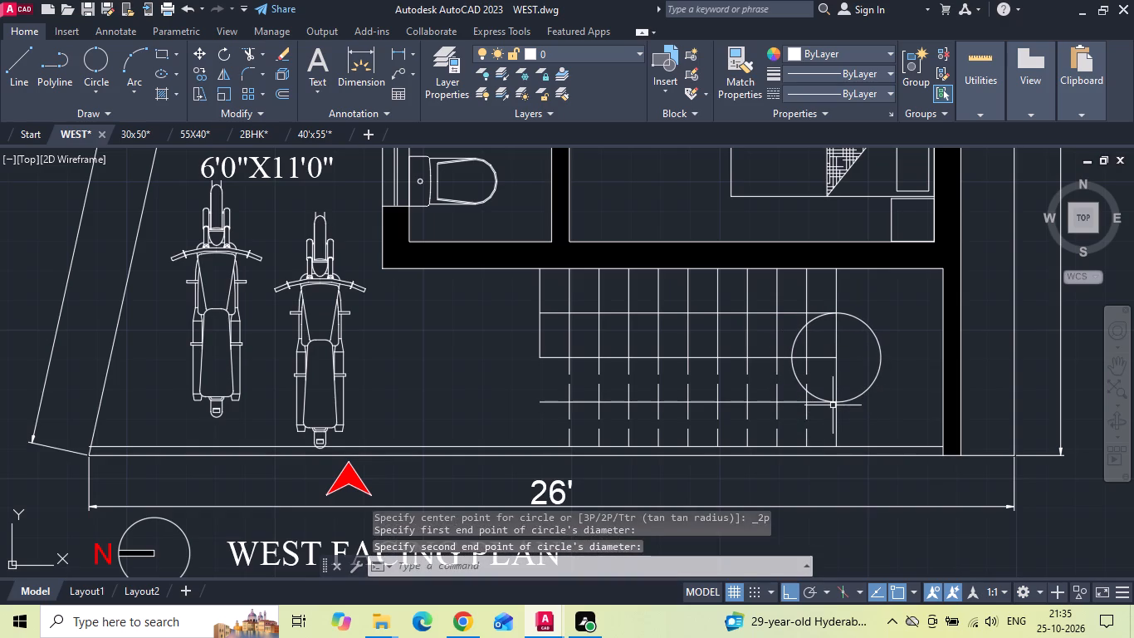
pyautogui.write('TR')
pyautogui.press('space')
pyautogui.click(822, 316)
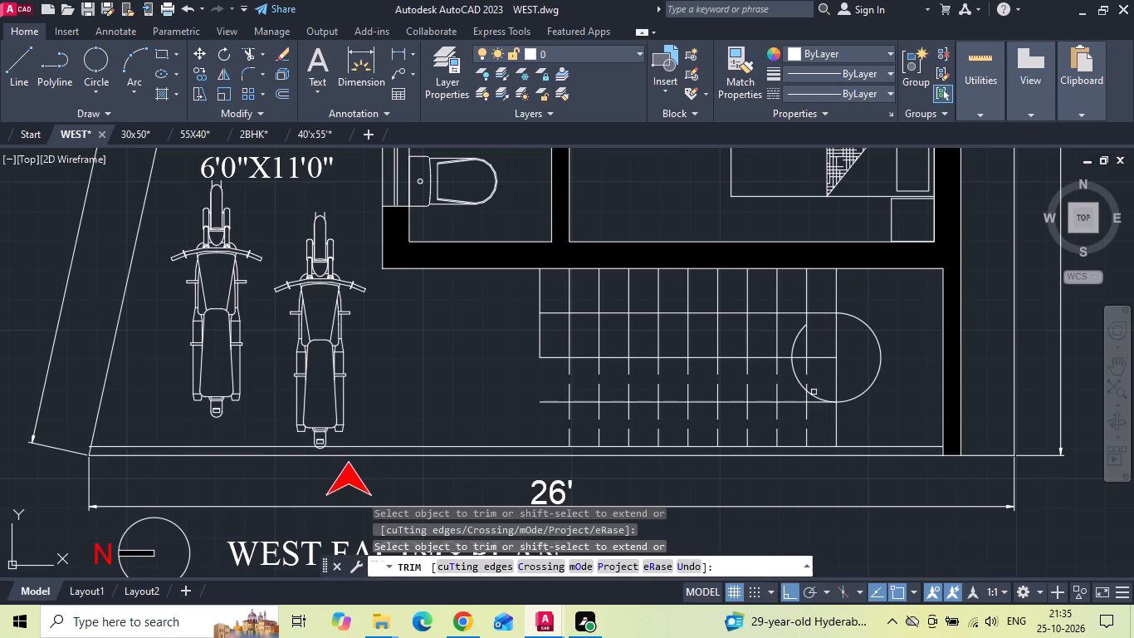
pyautogui.click(814, 396)
pyautogui.press('Escape')
pyautogui.click(799, 378)
pyautogui.press('Delete')
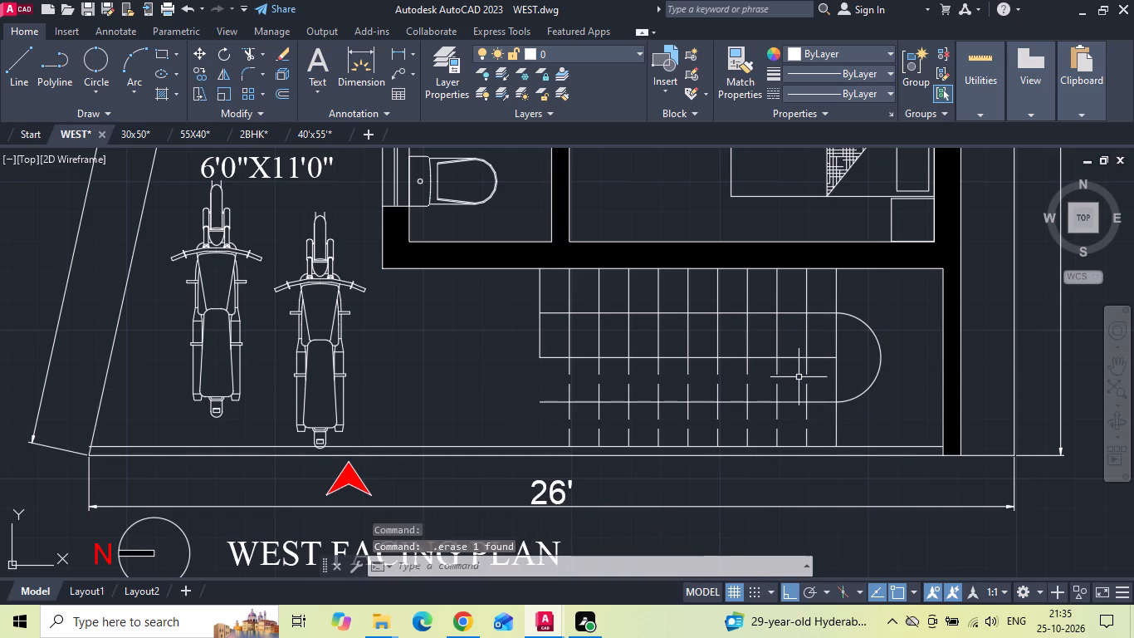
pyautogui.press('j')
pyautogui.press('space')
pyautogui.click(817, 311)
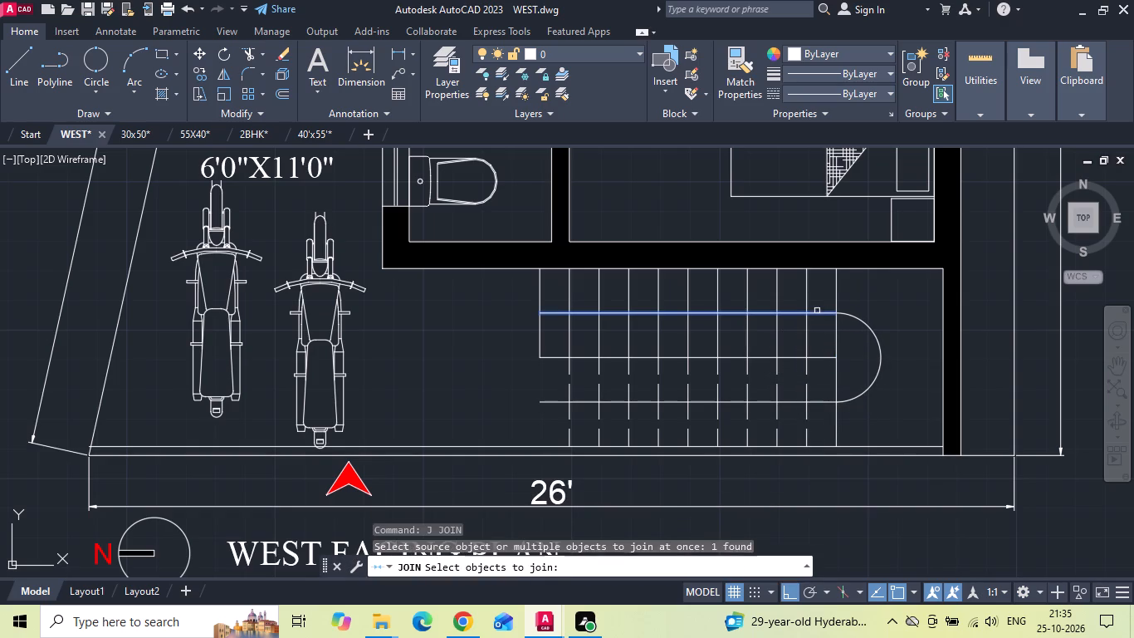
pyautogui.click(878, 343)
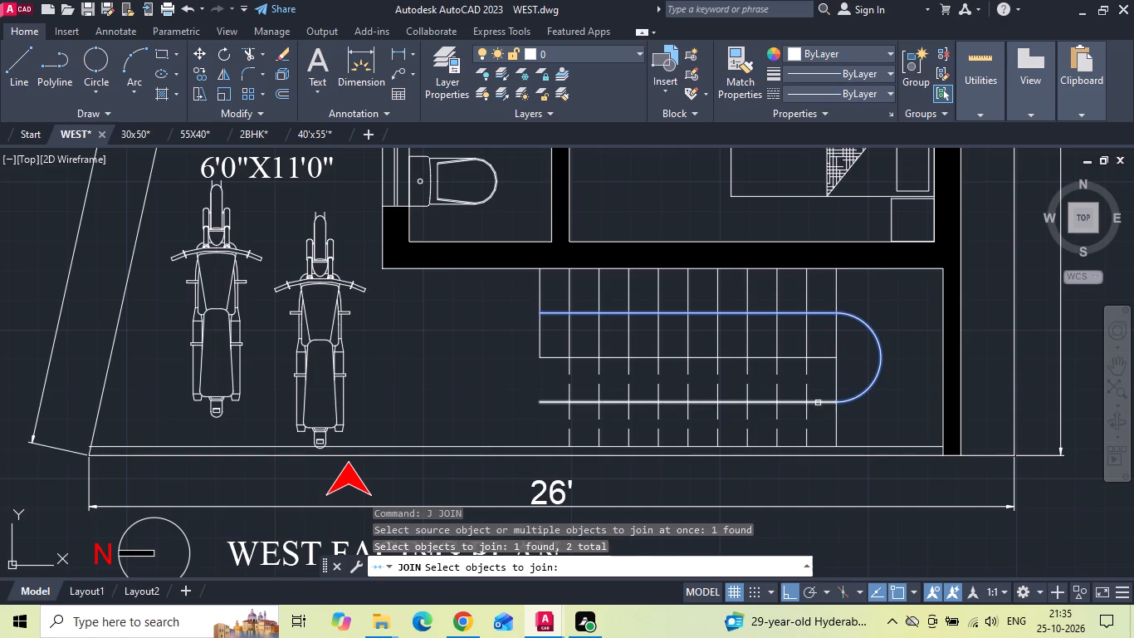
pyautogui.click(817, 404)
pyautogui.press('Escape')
# Shorten the lower-flight direction line by stretching its open end inward past the first tread line.
pyautogui.scroll(1, 651, 423)
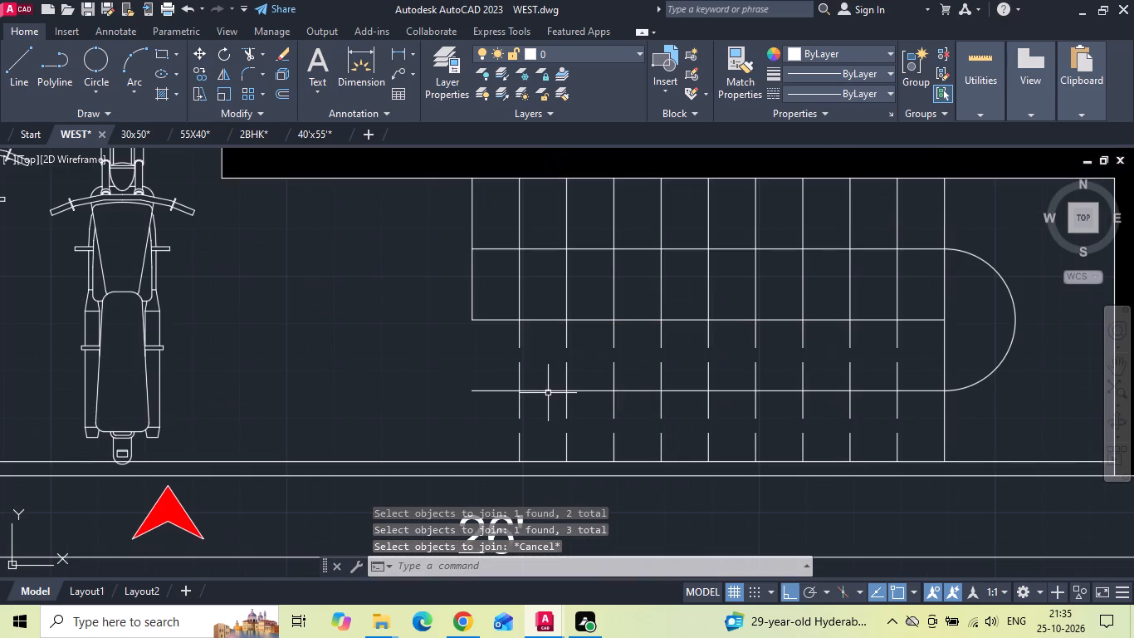
pyautogui.click(547, 390)
pyautogui.scroll(2, 516, 400)
pyautogui.click(398, 376)
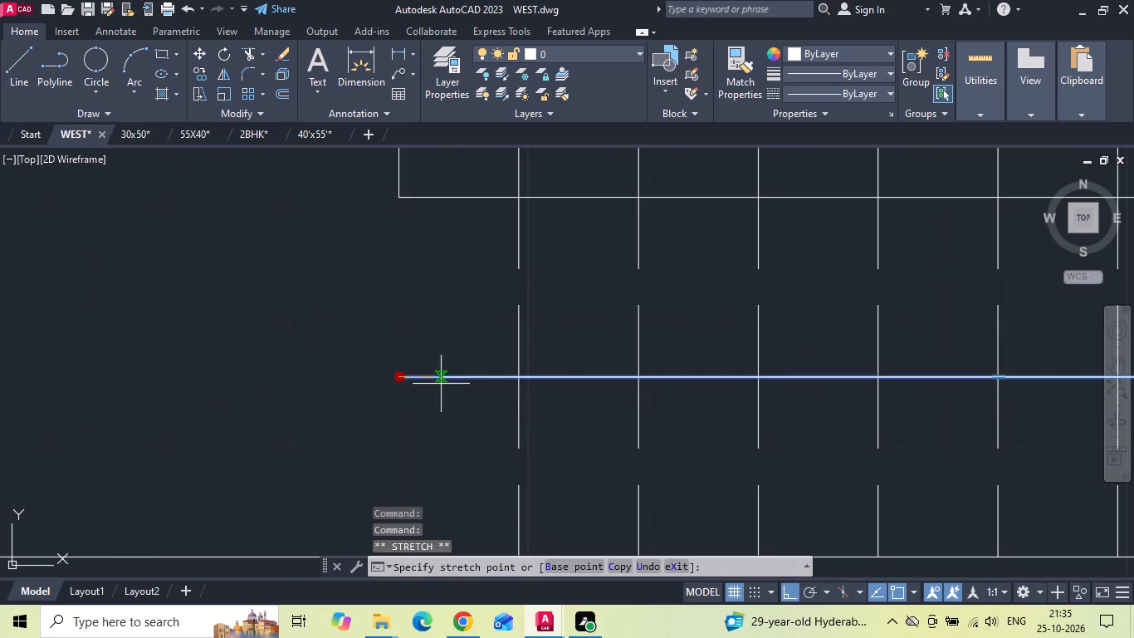
pyautogui.click(577, 377)
pyautogui.scroll(-2, 573, 401)
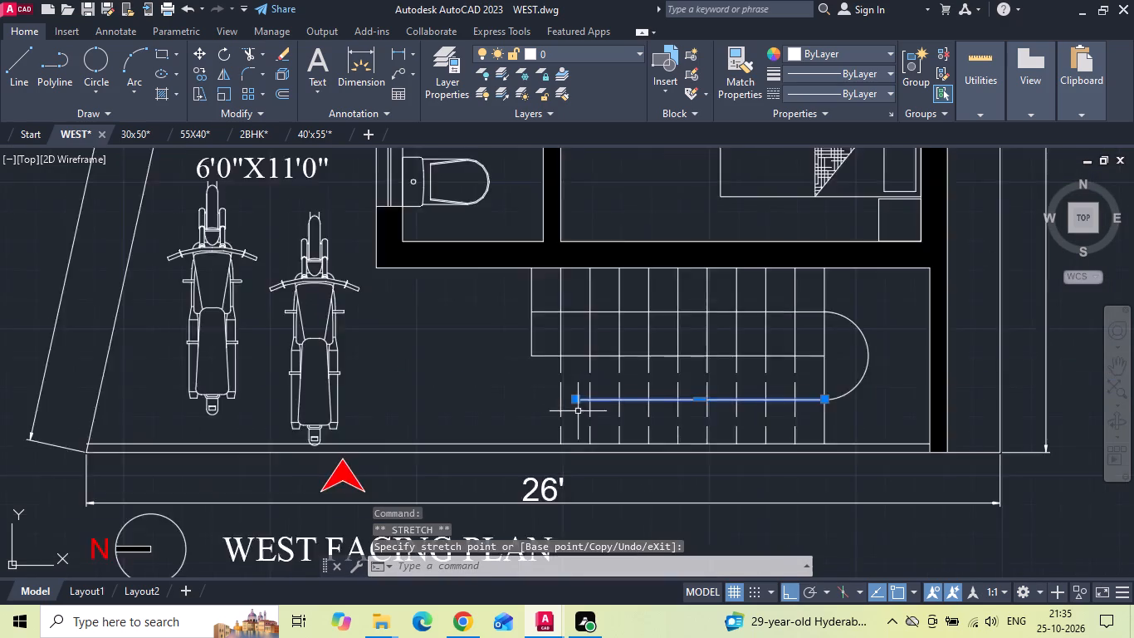
pyautogui.scroll(-5, 578, 411)
pyautogui.press('Escape')
# Copy the red triangular arrowhead from the staircase of the existing plan above to the open end of the lower-flight direction line.
pyautogui.scroll(-3, 619, 360)
pyautogui.moveTo(648, 206); pyautogui.dragTo(648, 287, button='middle')
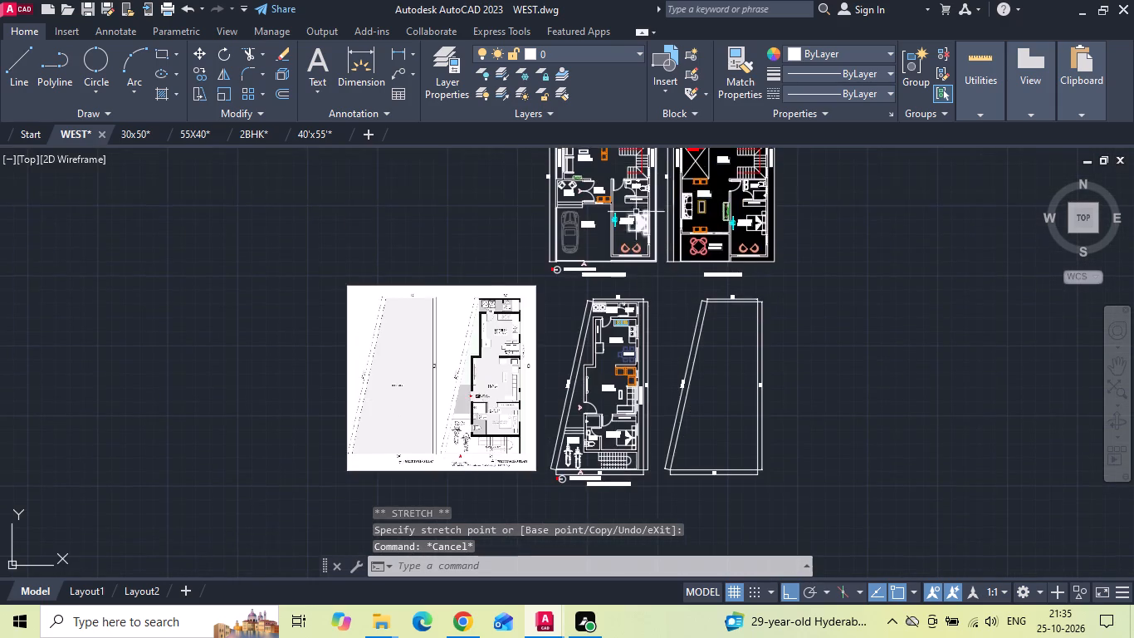
pyautogui.scroll(8, 630, 179)
pyautogui.moveTo(592, 204); pyautogui.dragTo(587, 219)
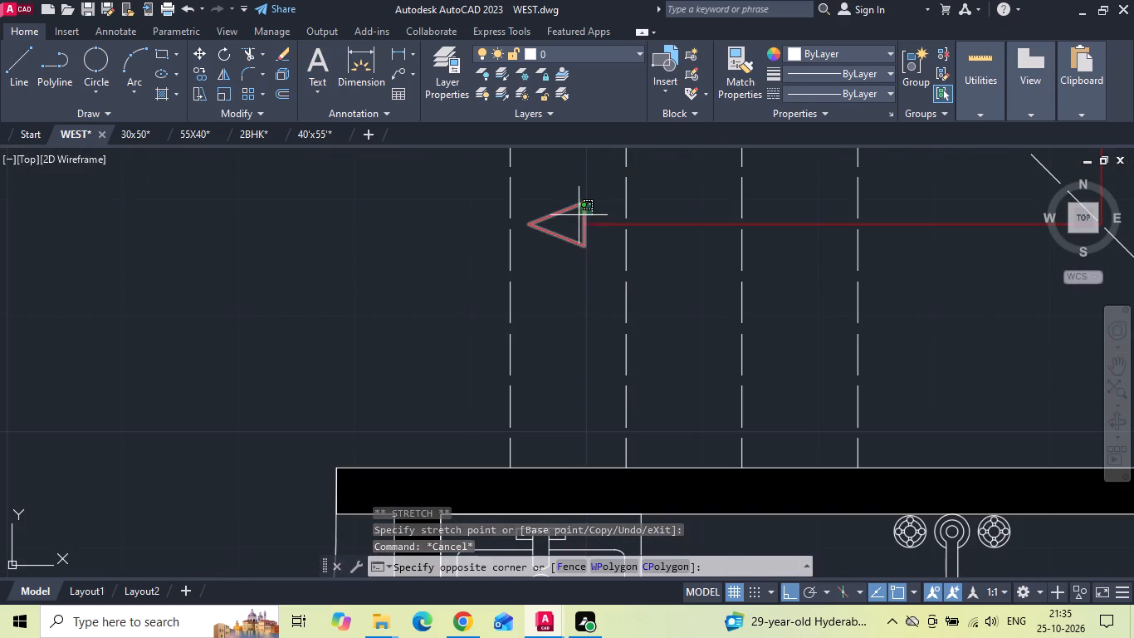
pyautogui.click(578, 213)
pyautogui.rightClick(577, 213)
pyautogui.click(612, 319)
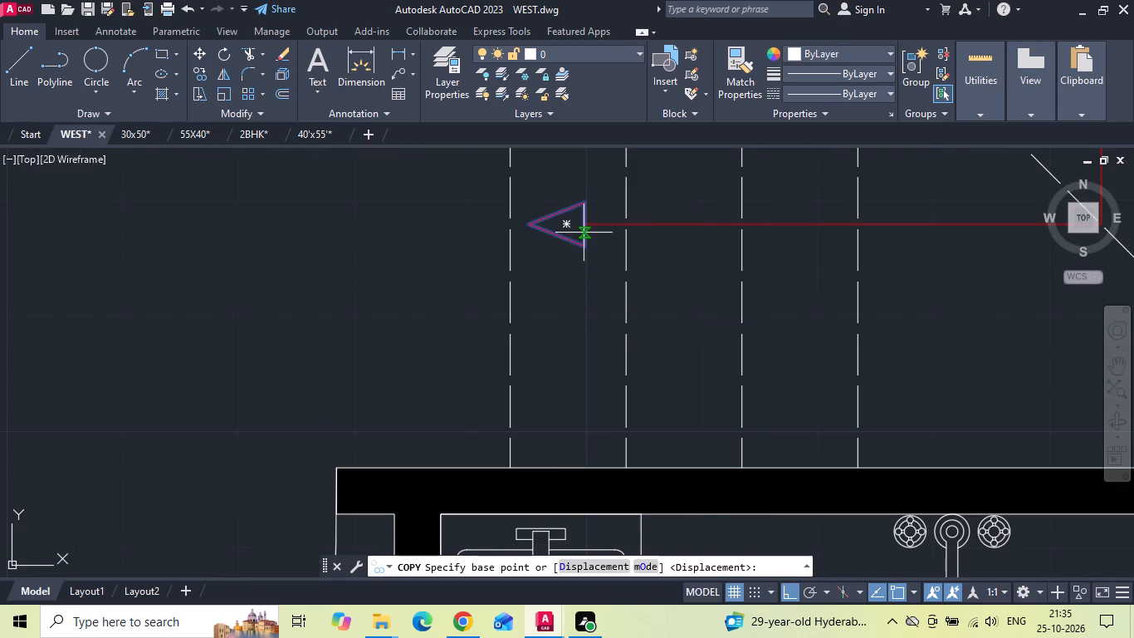
pyautogui.click(586, 226)
pyautogui.scroll(-8, 601, 201)
pyautogui.moveTo(594, 415); pyautogui.dragTo(579, 312, button='middle')
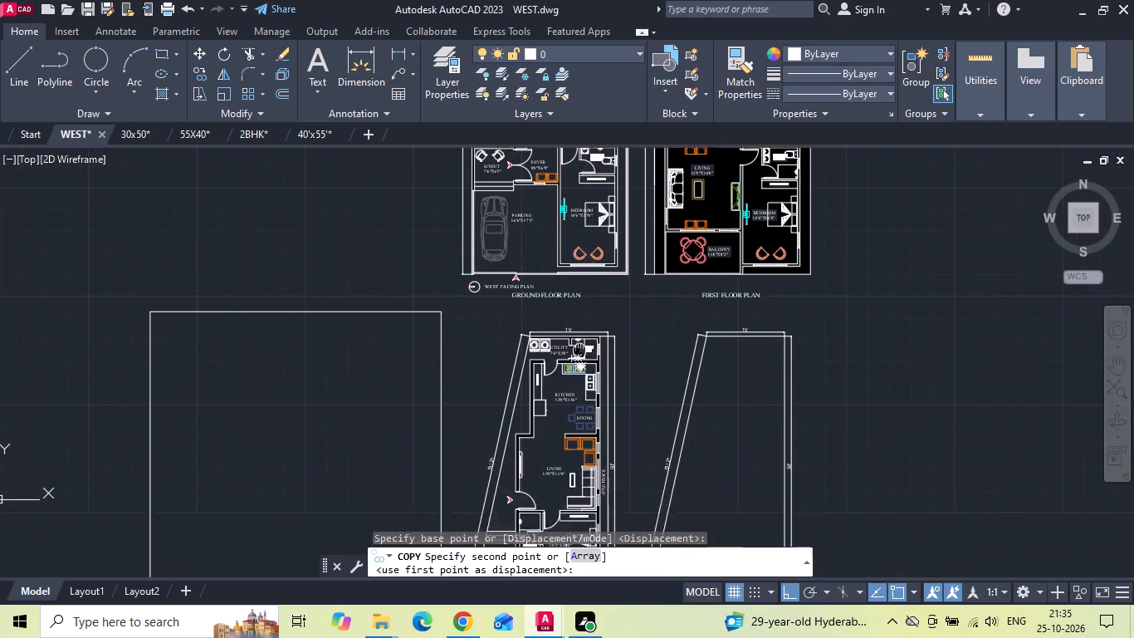
pyautogui.moveTo(579, 312); pyautogui.dragTo(601, 172, button='middle')
pyautogui.scroll(4, 599, 359)
pyautogui.moveTo(569, 385); pyautogui.dragTo(634, 79, button='middle')
pyautogui.scroll(2, 446, 386)
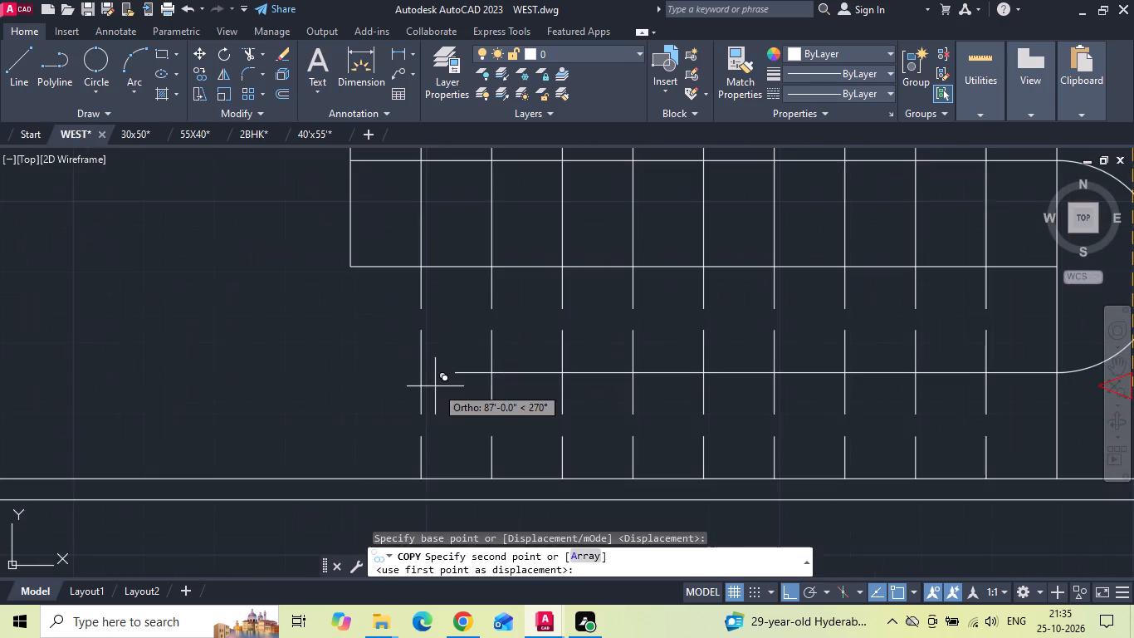
pyautogui.click(457, 372)
pyautogui.press('Escape')
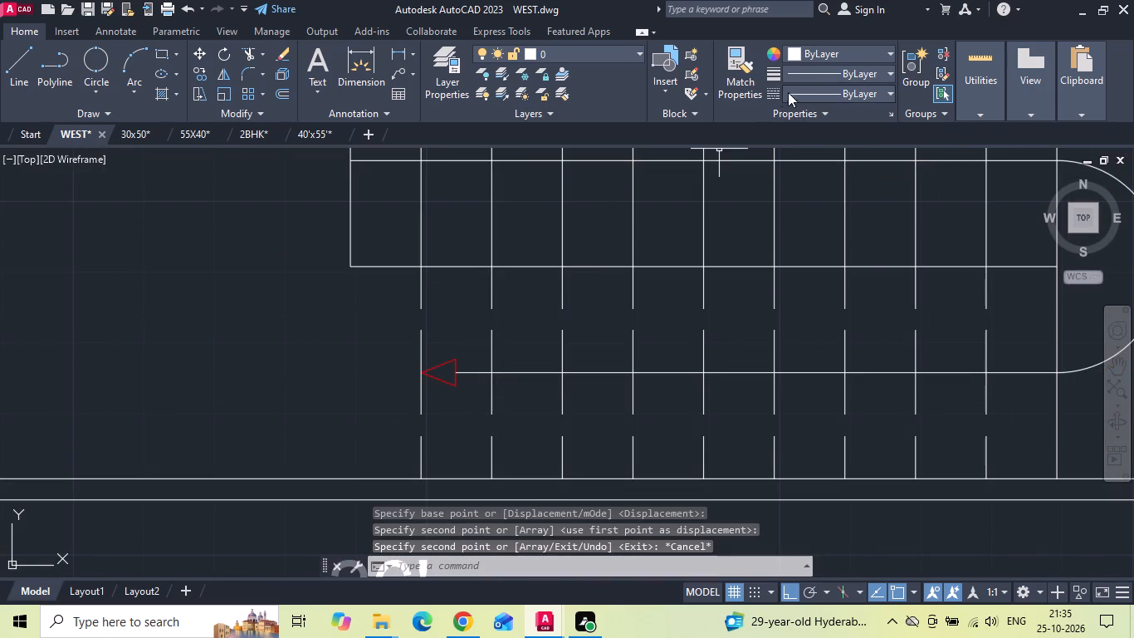
# Match the red arrowhead's properties onto both staircase direction lines and the semicircular turn.
pyautogui.click(745, 88)
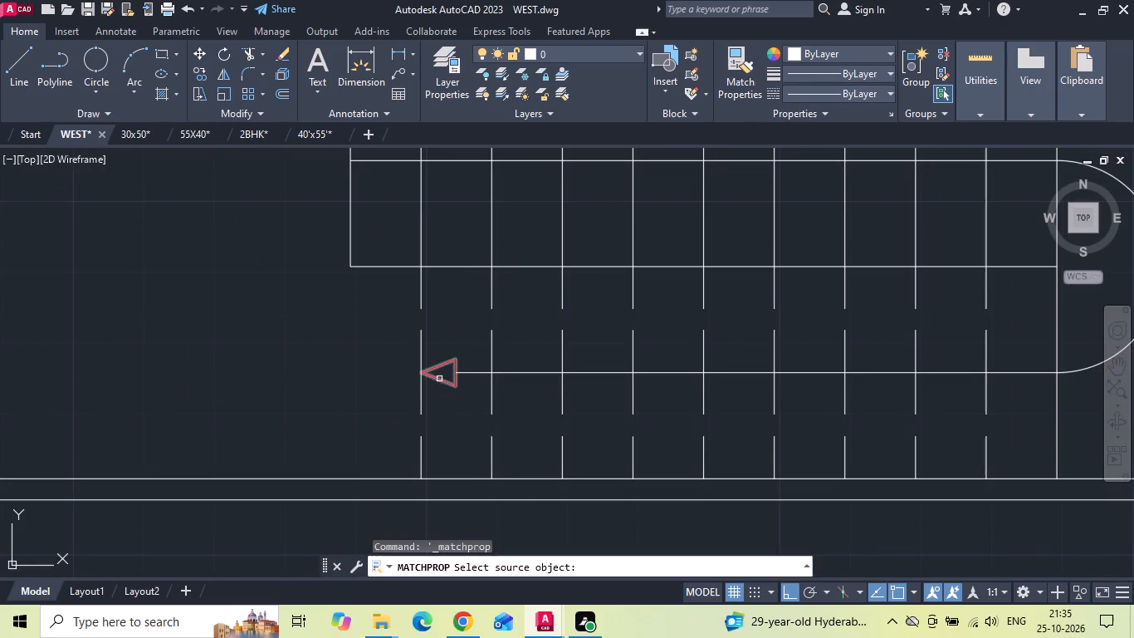
pyautogui.click(439, 378)
pyautogui.moveTo(525, 355); pyautogui.dragTo(525, 378)
pyautogui.click(525, 378)
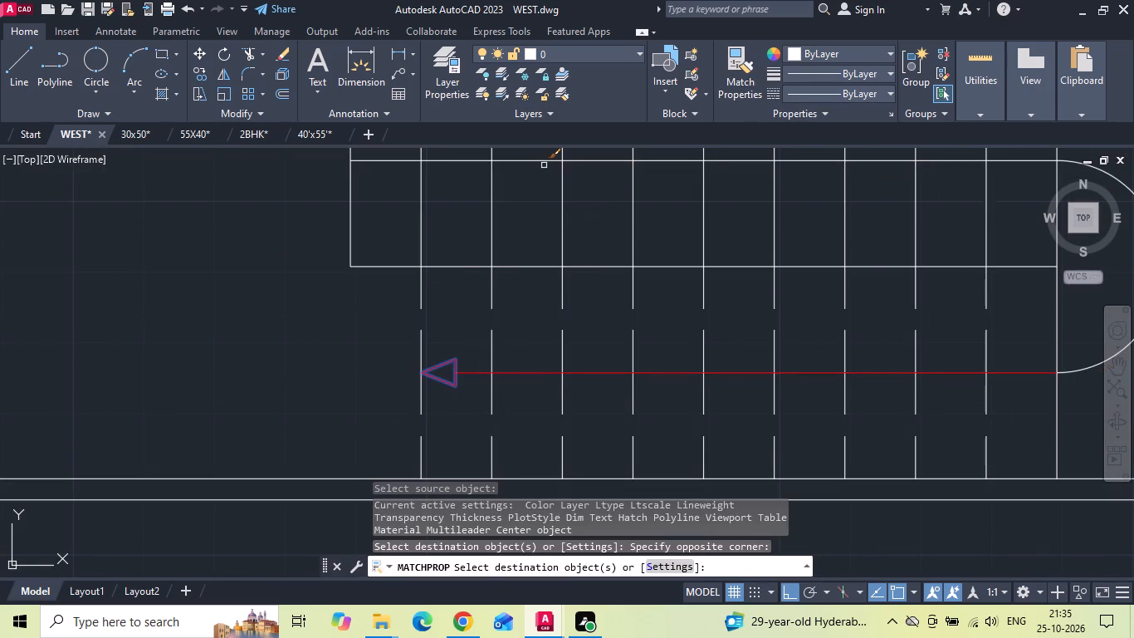
pyautogui.click(543, 164)
pyautogui.click(539, 160)
pyautogui.scroll(-2, 501, 227)
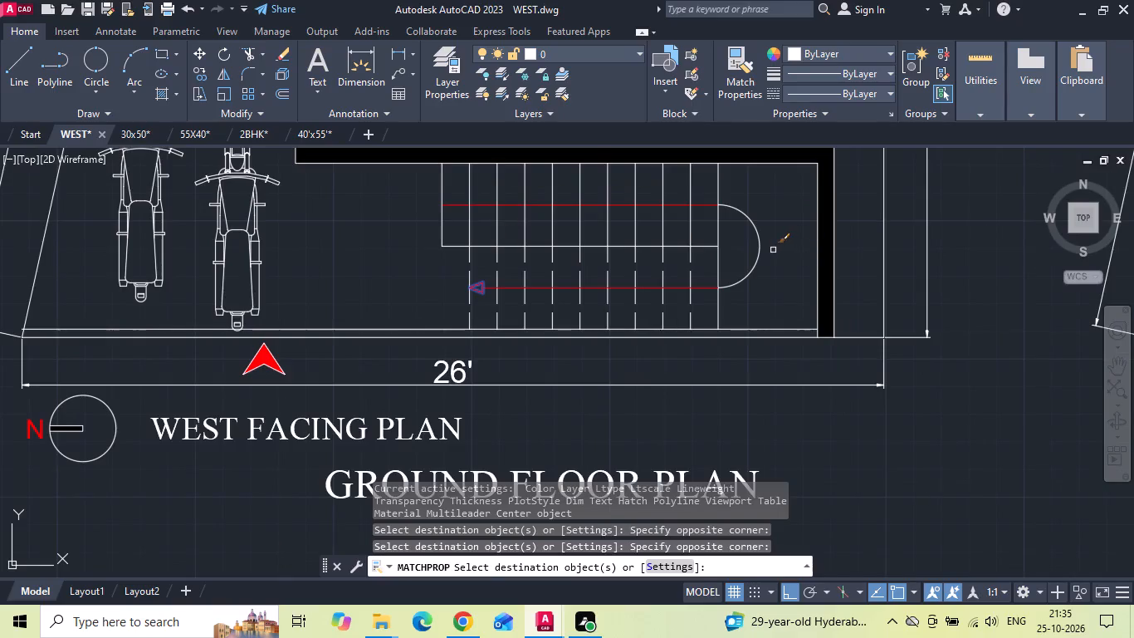
pyautogui.click(773, 250)
pyautogui.click(755, 230)
pyautogui.press('Escape')
# Save the drawing.
pyautogui.hotkey('ctrl', 's')
pyautogui.hotkey('ctrl', 's')
# Erase the two older ground and first floor plans above the west-facing plan, together with their titles and leftover marks.
pyautogui.scroll(-1, 653, 366)
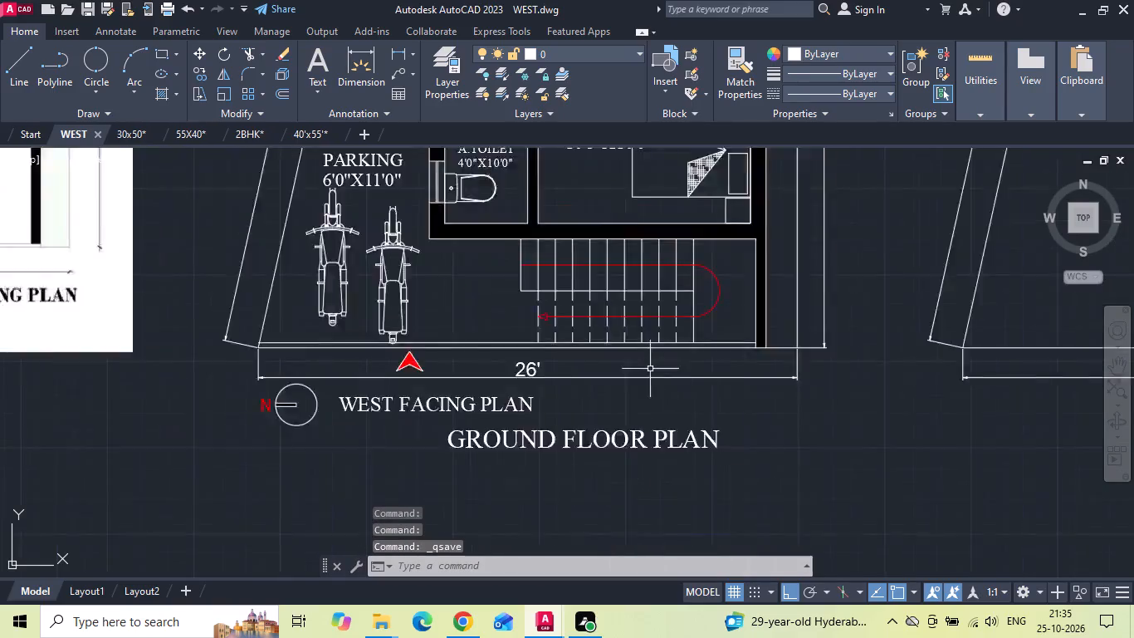
pyautogui.scroll(-2, 641, 379)
pyautogui.scroll(-3, 555, 401)
pyautogui.scroll(1, 619, 283)
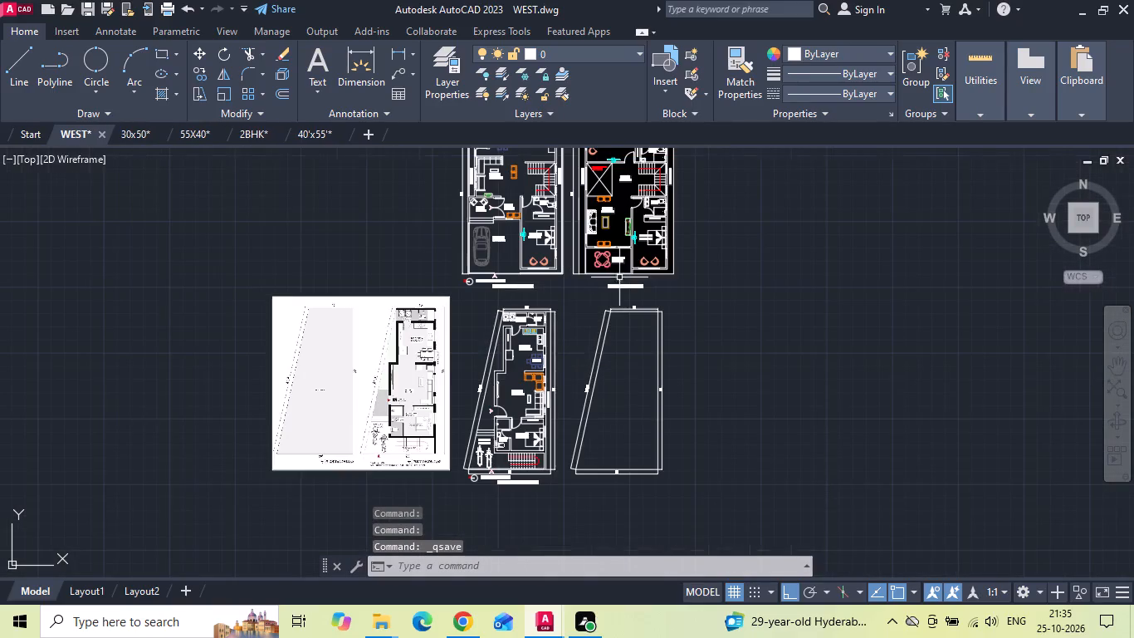
pyautogui.moveTo(556, 282); pyautogui.dragTo(547, 319, button='middle')
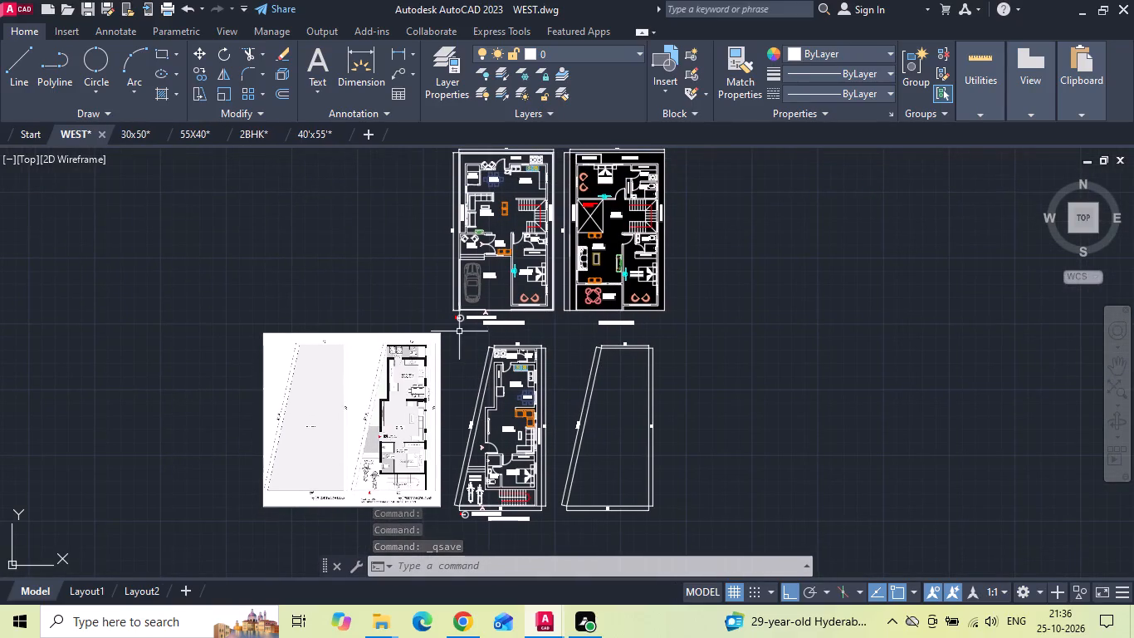
pyautogui.moveTo(437, 306); pyautogui.dragTo(441, 317)
pyautogui.press('Escape')
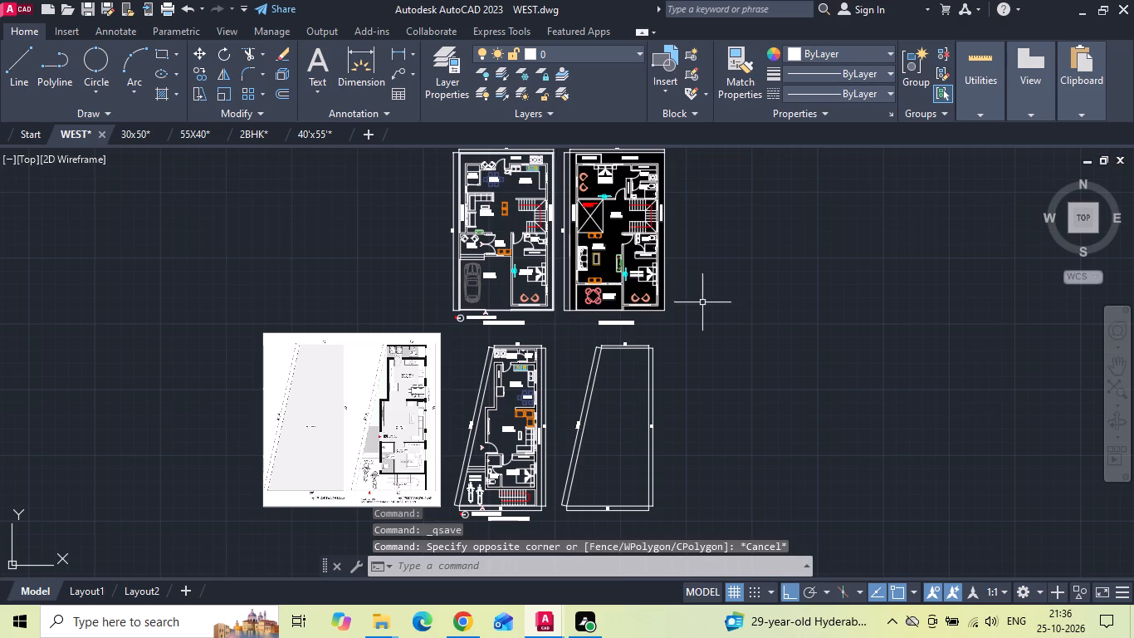
pyautogui.moveTo(682, 317); pyautogui.dragTo(667, 324)
pyautogui.moveTo(541, 294); pyautogui.dragTo(535, 320, button='middle')
pyautogui.click(393, 169)
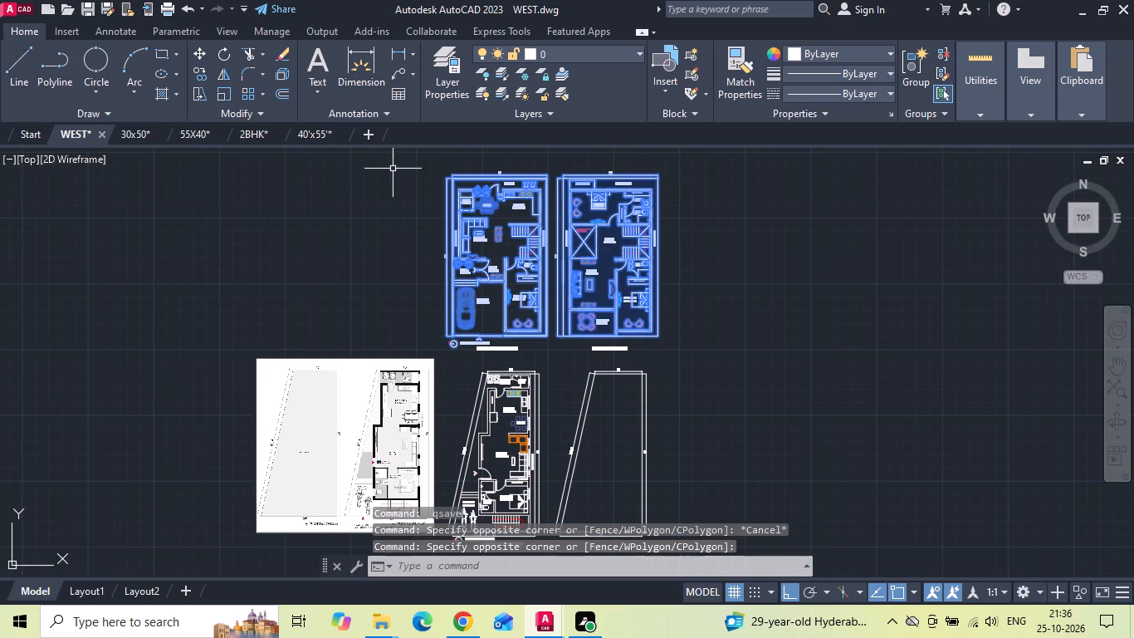
pyautogui.press('Delete')
pyautogui.moveTo(672, 293); pyautogui.dragTo(650, 327)
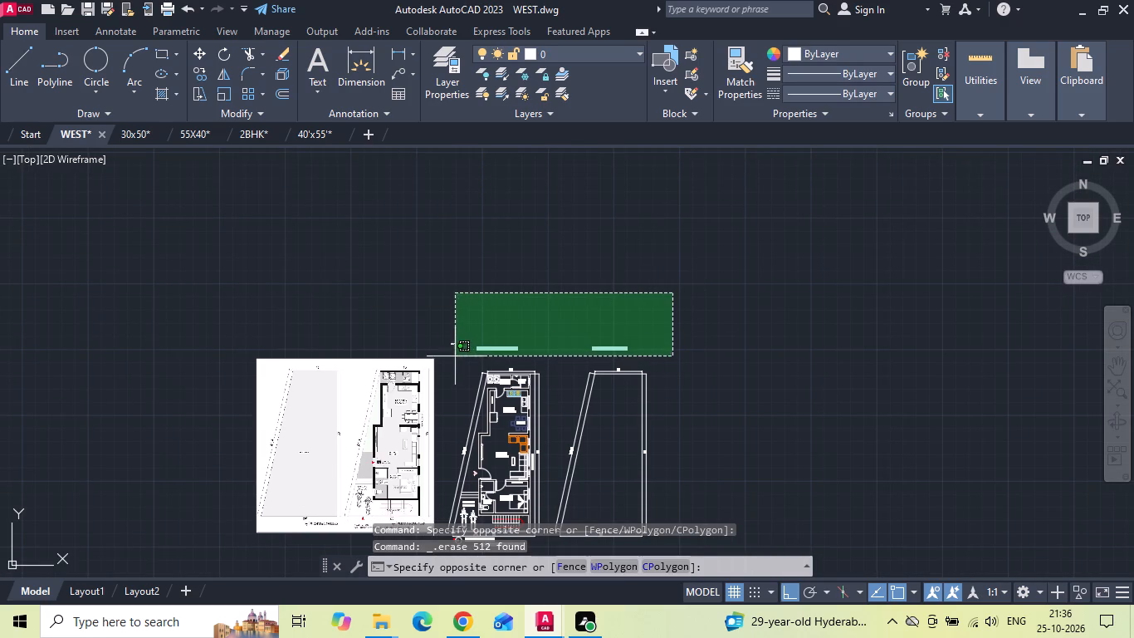
pyautogui.click(452, 354)
pyautogui.press('Delete')
# Copy the LIVING room label from the ground floor plan horizontally into the empty plot outline.
pyautogui.scroll(-1, 581, 281)
pyautogui.scroll(3, 418, 370)
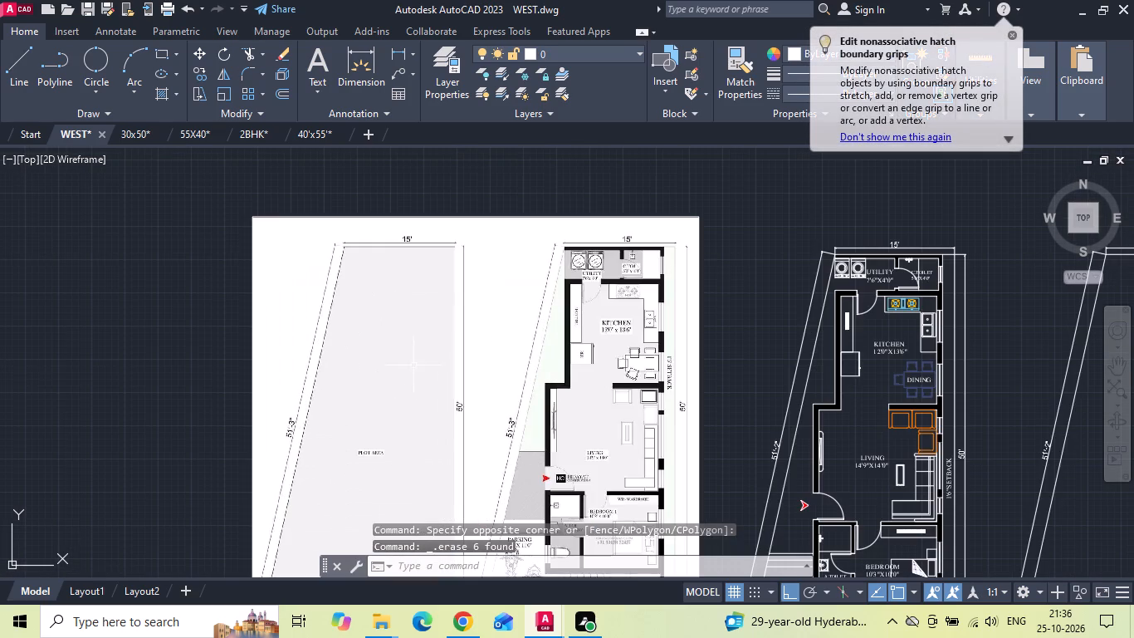
pyautogui.scroll(-2, 388, 292)
pyautogui.scroll(3, 362, 383)
pyautogui.scroll(-2, 332, 324)
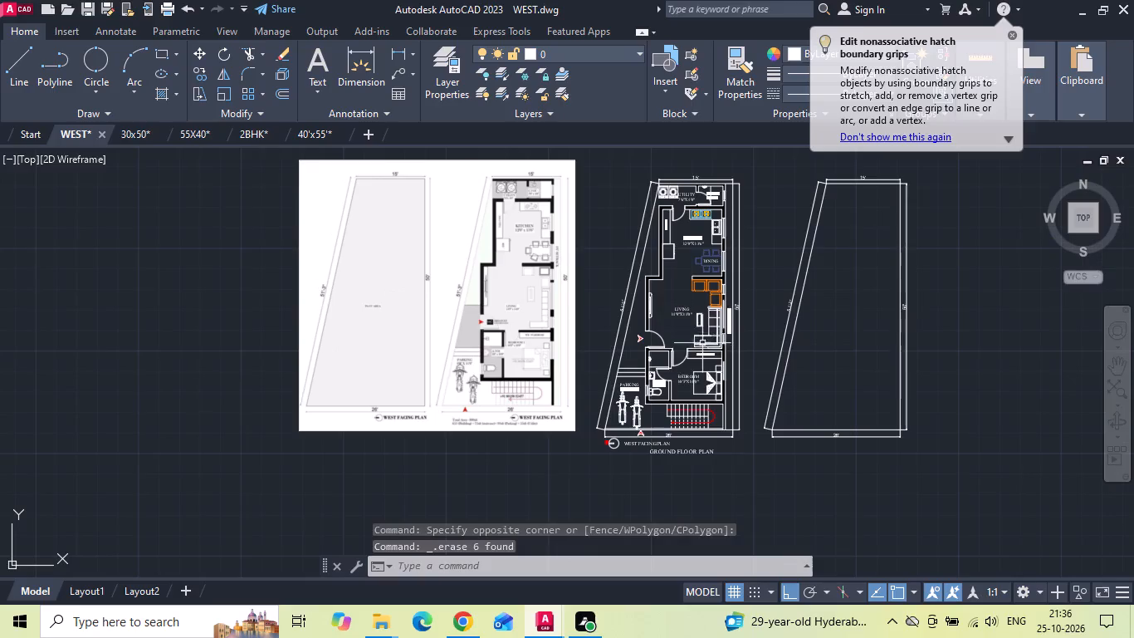
pyautogui.click(680, 315)
pyautogui.rightClick(677, 312)
pyautogui.click(711, 321)
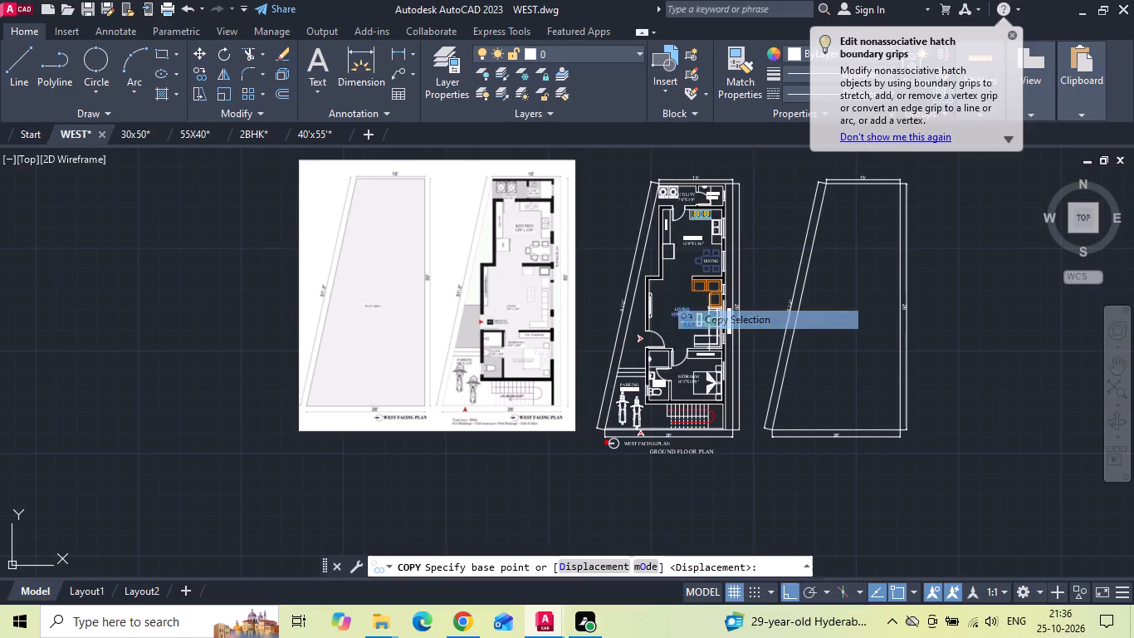
pyautogui.click(682, 310)
pyautogui.scroll(2, 853, 307)
pyautogui.click(798, 318)
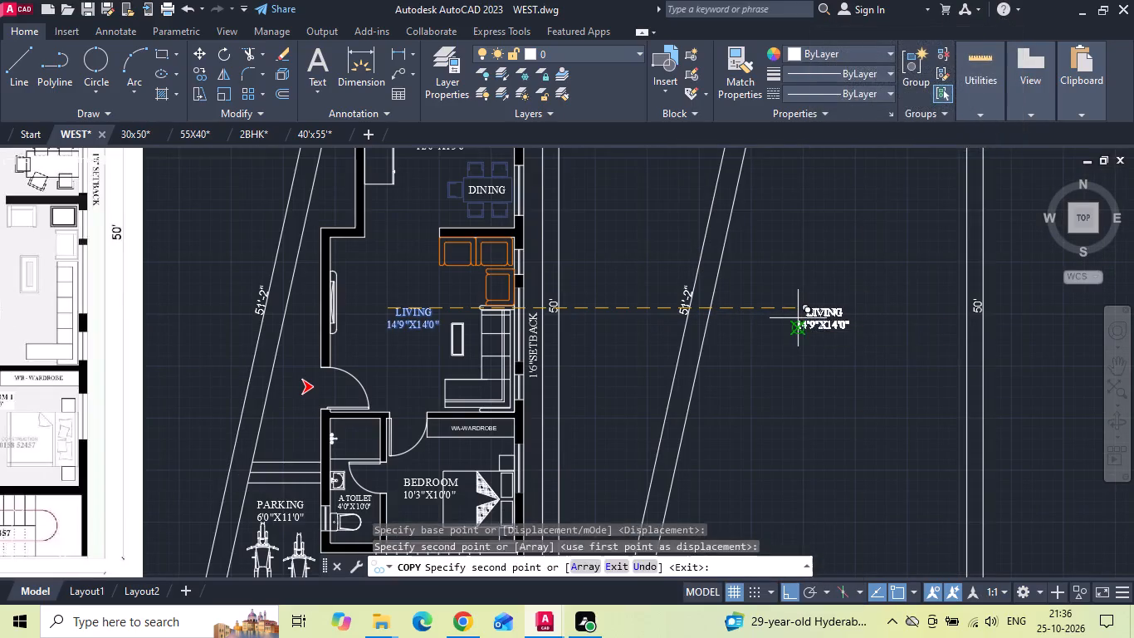
pyautogui.scroll(-1, 798, 318)
pyautogui.press('Escape')
# Change the copied label inside the empty plot outline to PLOT AREA.
pyautogui.doubleClick(811, 321)
pyautogui.scroll(2, 814, 319)
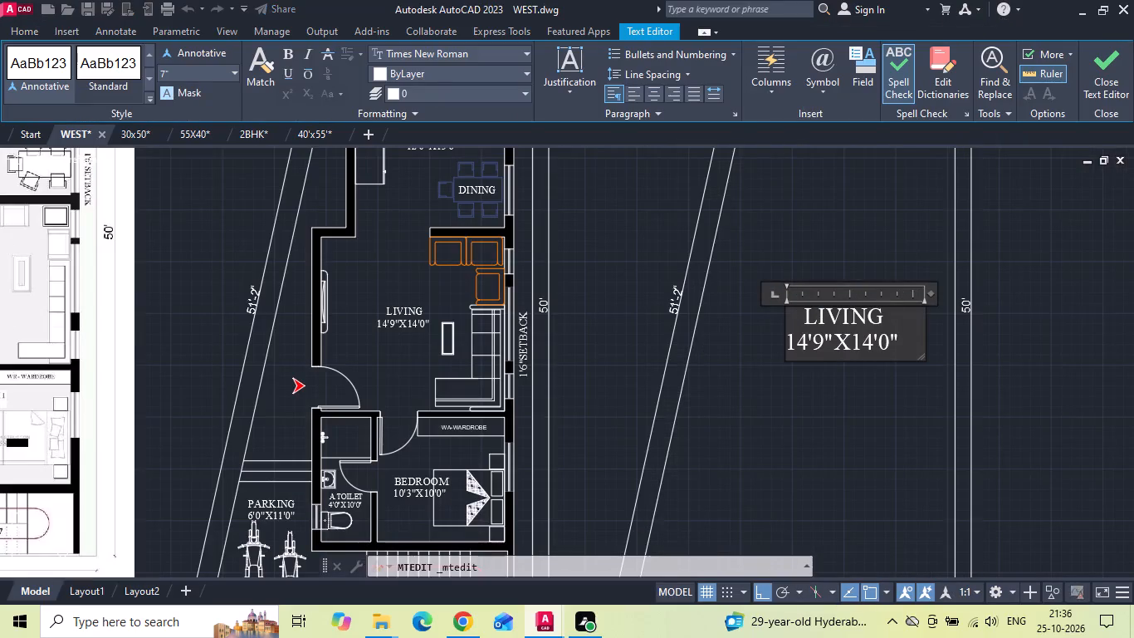
pyautogui.moveTo(895, 351); pyautogui.dragTo(755, 311)
pyautogui.press('BackSpace')
pyautogui.write('PLOT')
pyautogui.write('AREA')
pyautogui.click(773, 397)
# Hatch the interior of the PLOT AREA outline with a solid fill in light grey 199,200,202.
pyautogui.scroll(-1, 752, 306)
pyautogui.write('H')
pyautogui.press('space')
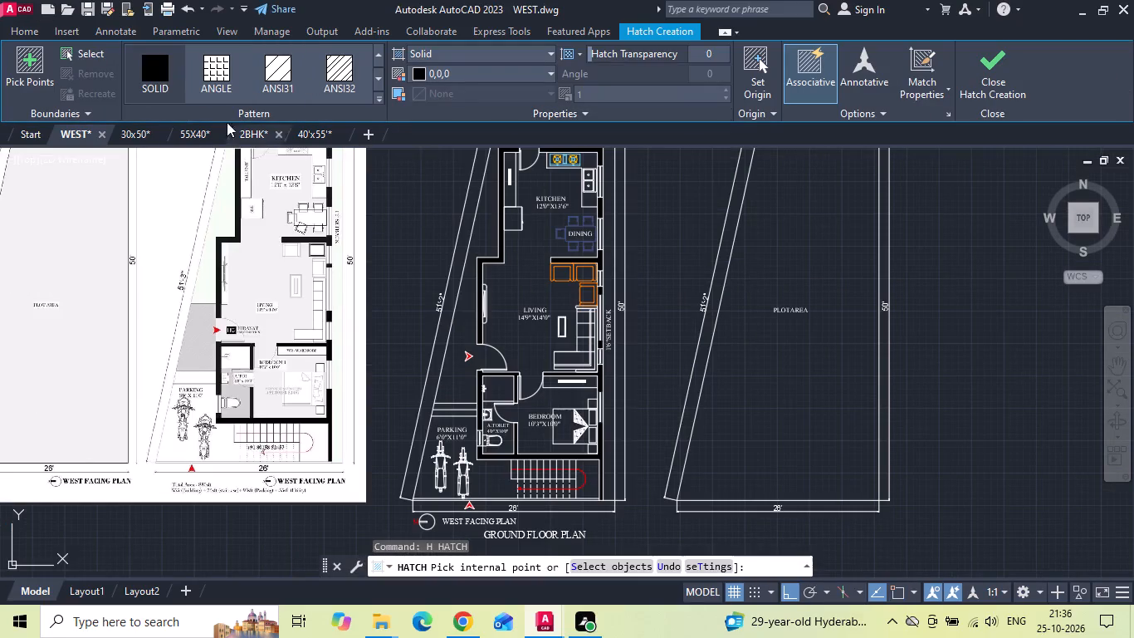
pyautogui.click(147, 68)
pyautogui.click(422, 72)
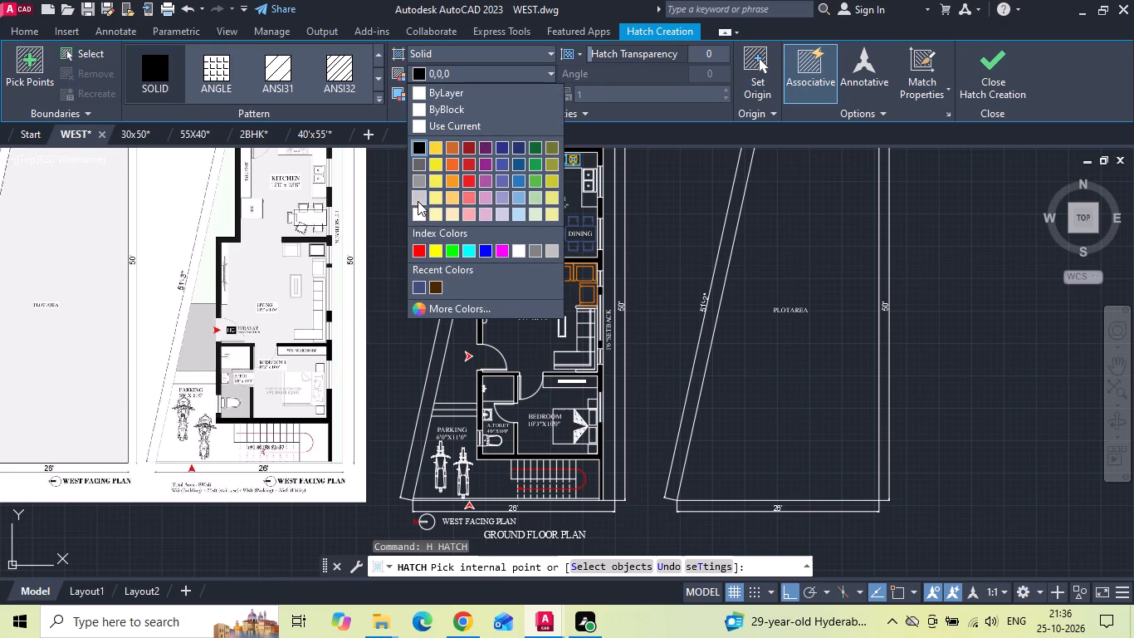
pyautogui.click(418, 200)
pyautogui.click(793, 365)
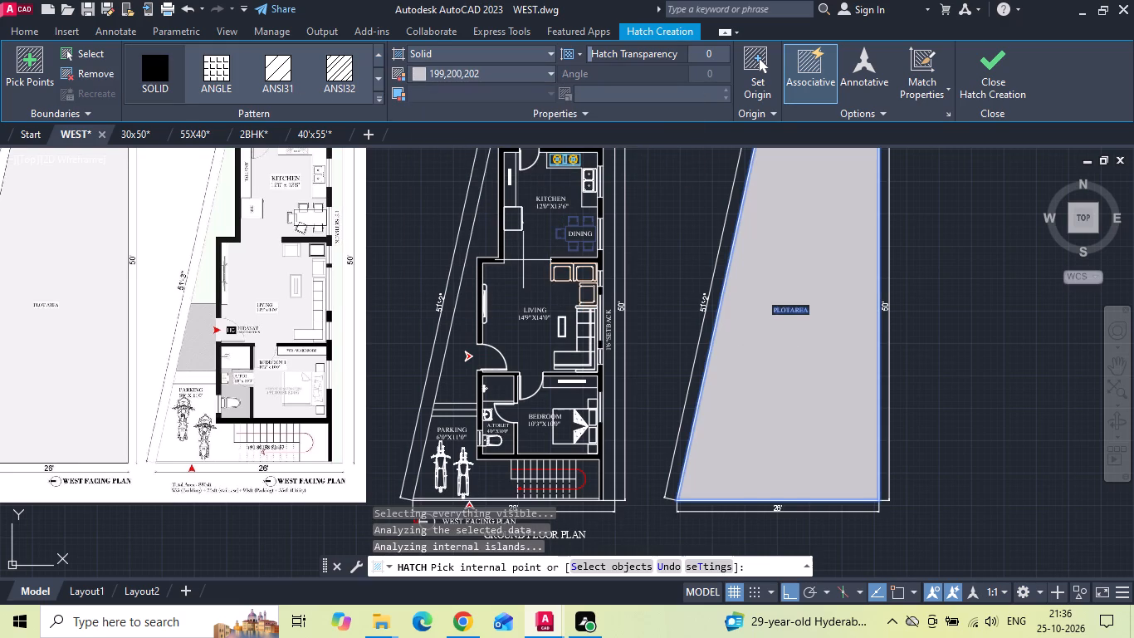
pyautogui.press('space')
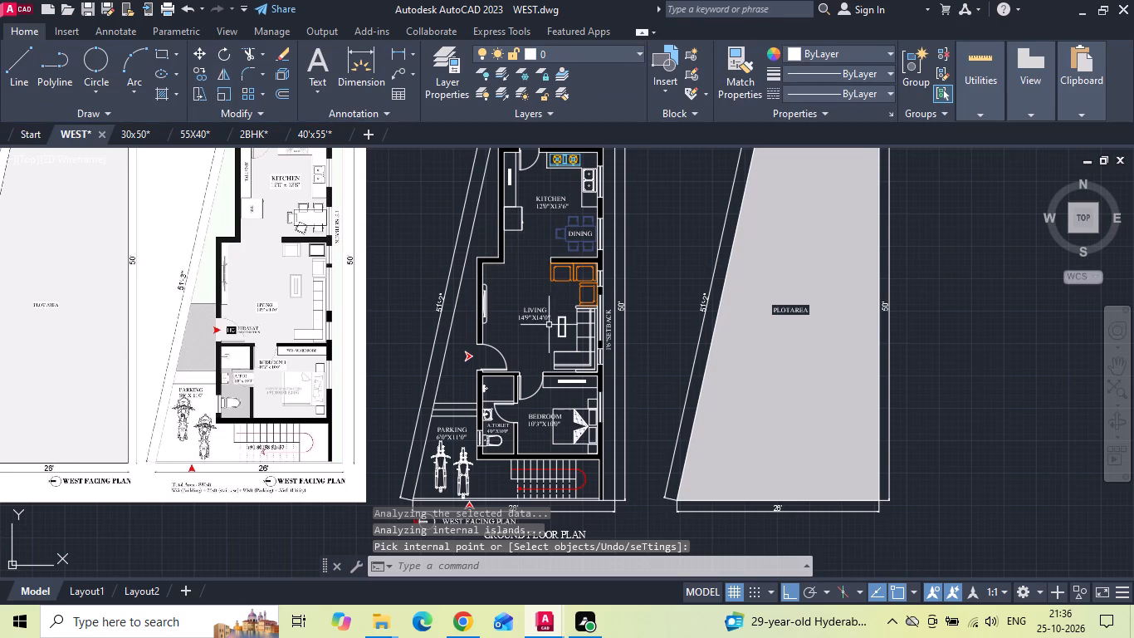
# Save the drawing.
pyautogui.hotkey('ctrl', 's')
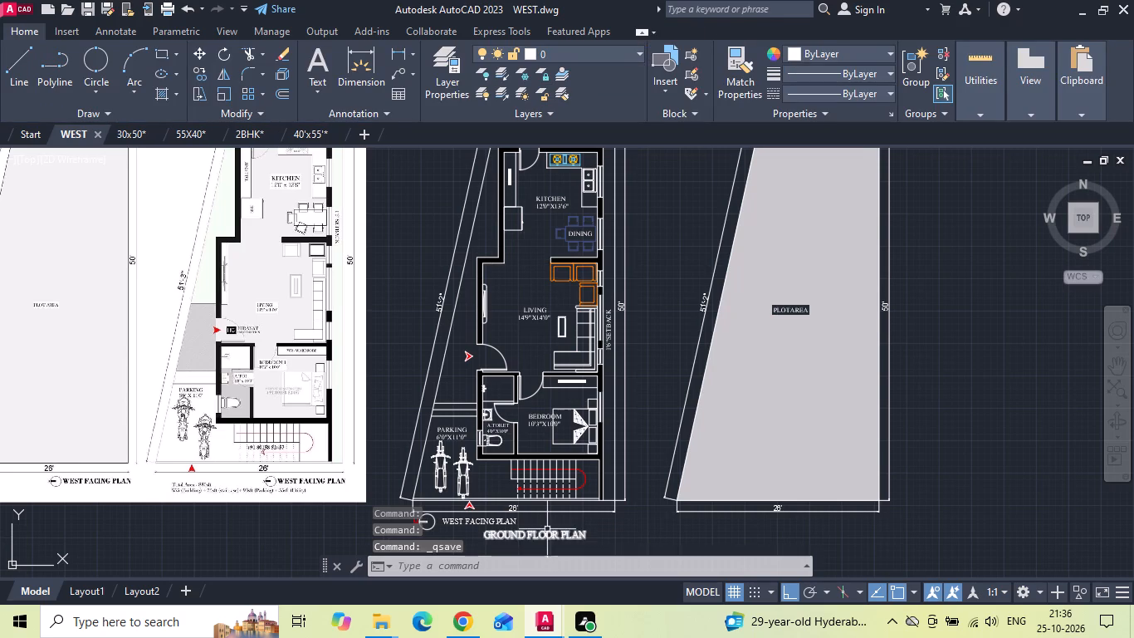
# Set up a single-sheet plot with the previous plot settings, windowed around the ground floor plan and the plot area outline, and preview it.
pyautogui.press('p')
pyautogui.press('l')
pyautogui.press('o')
pyautogui.write('T')
pyautogui.press('space')
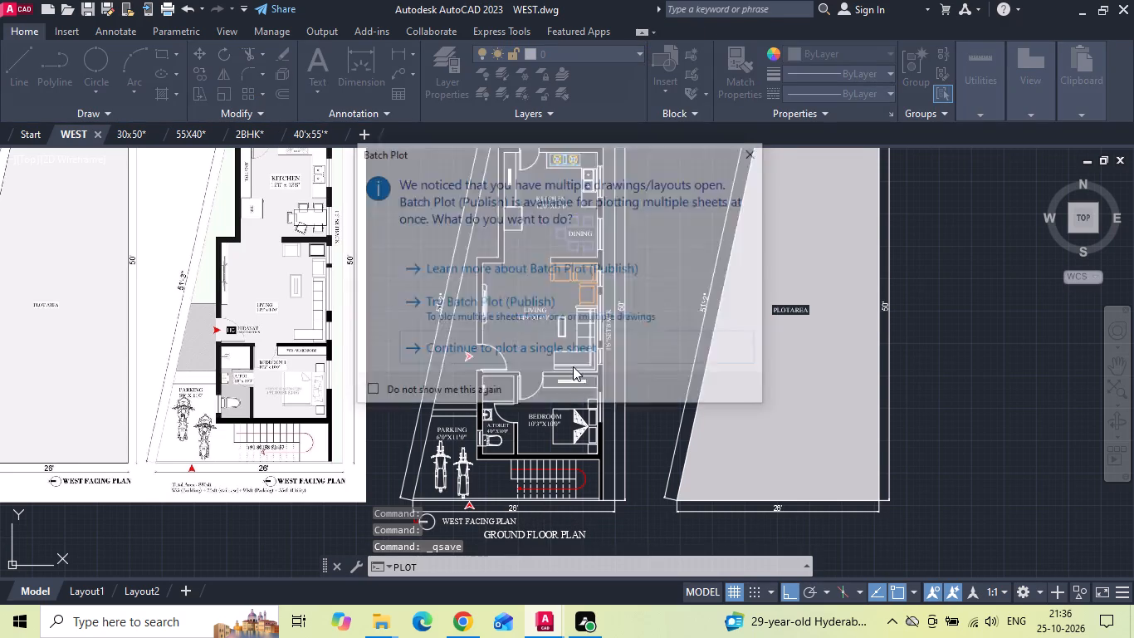
pyautogui.click(517, 362)
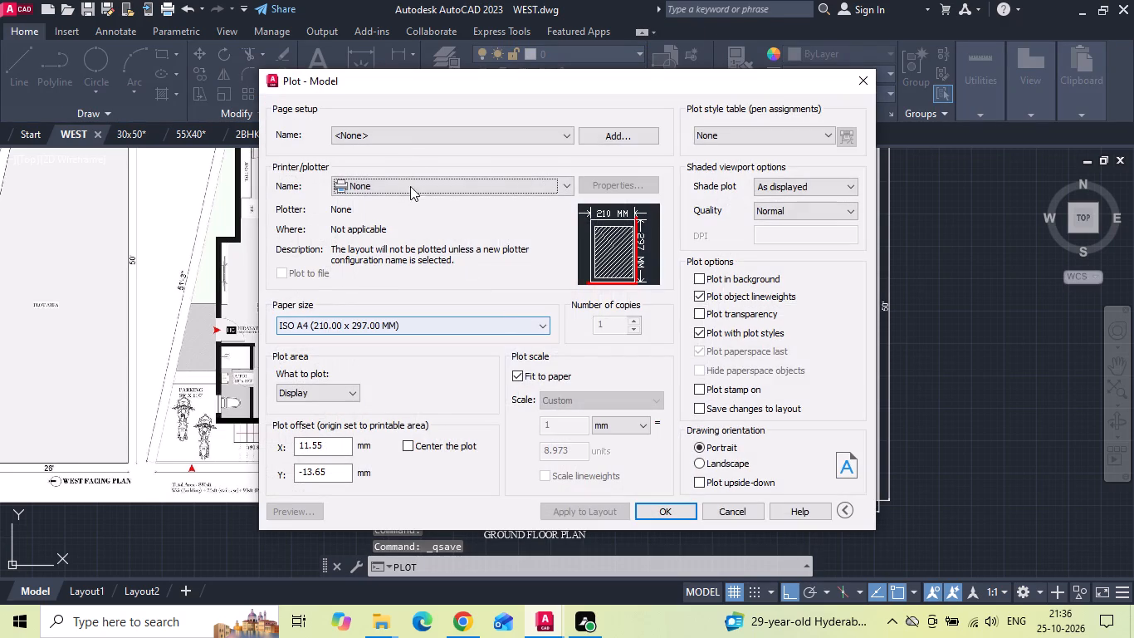
pyautogui.click(410, 138)
pyautogui.click(417, 160)
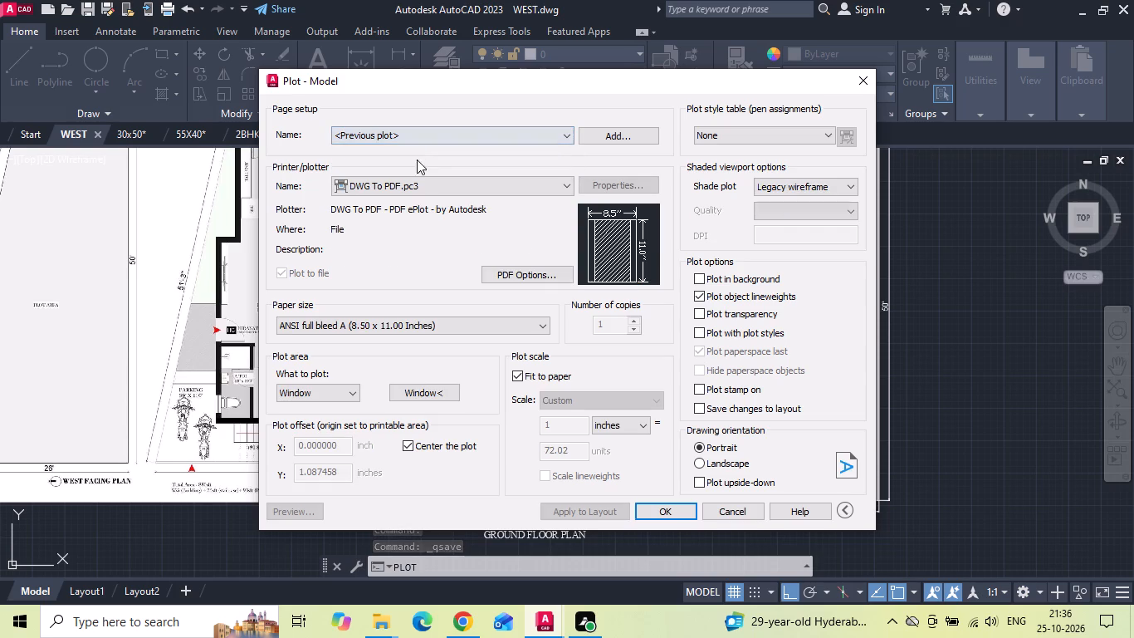
pyautogui.click(418, 386)
pyautogui.scroll(-1, 458, 362)
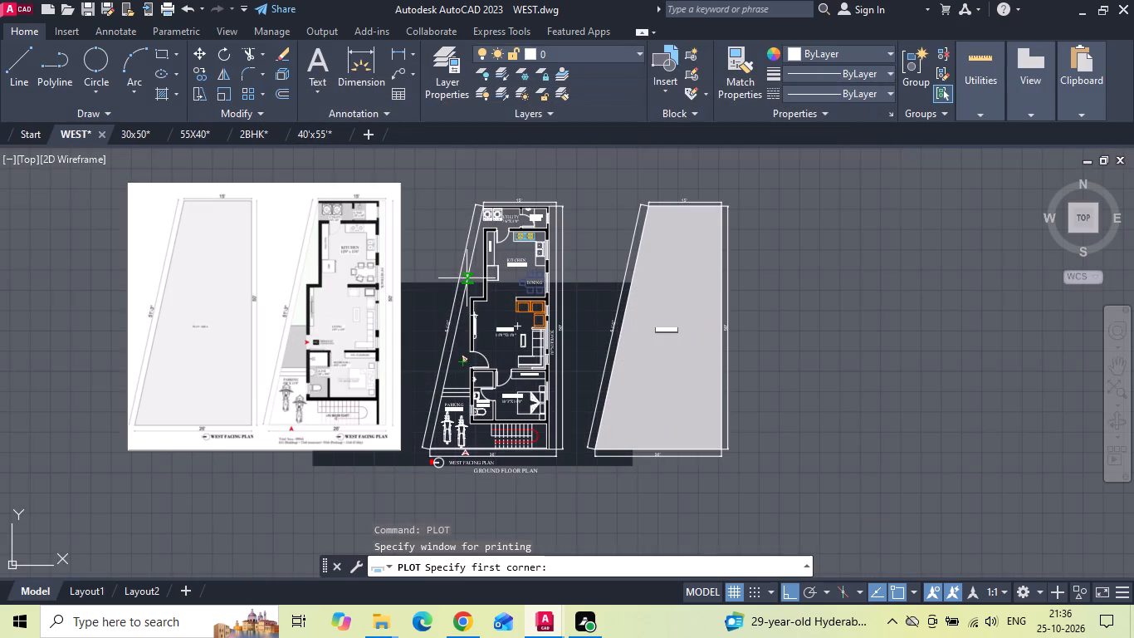
pyautogui.click(420, 184)
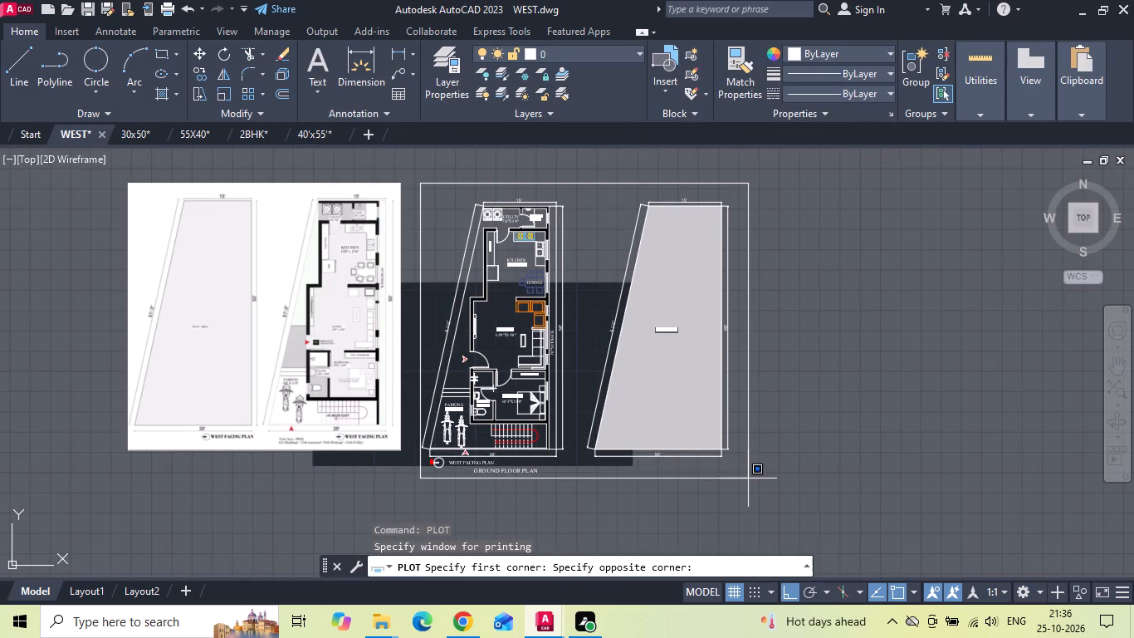
pyautogui.click(749, 478)
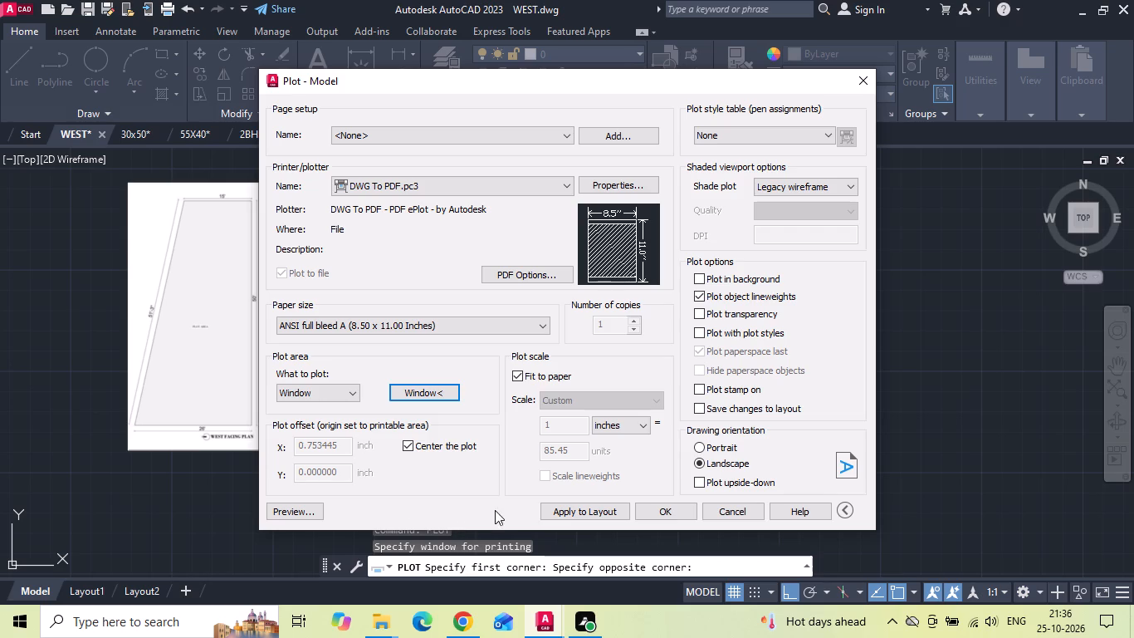
pyautogui.click(310, 513)
pyautogui.press('space')
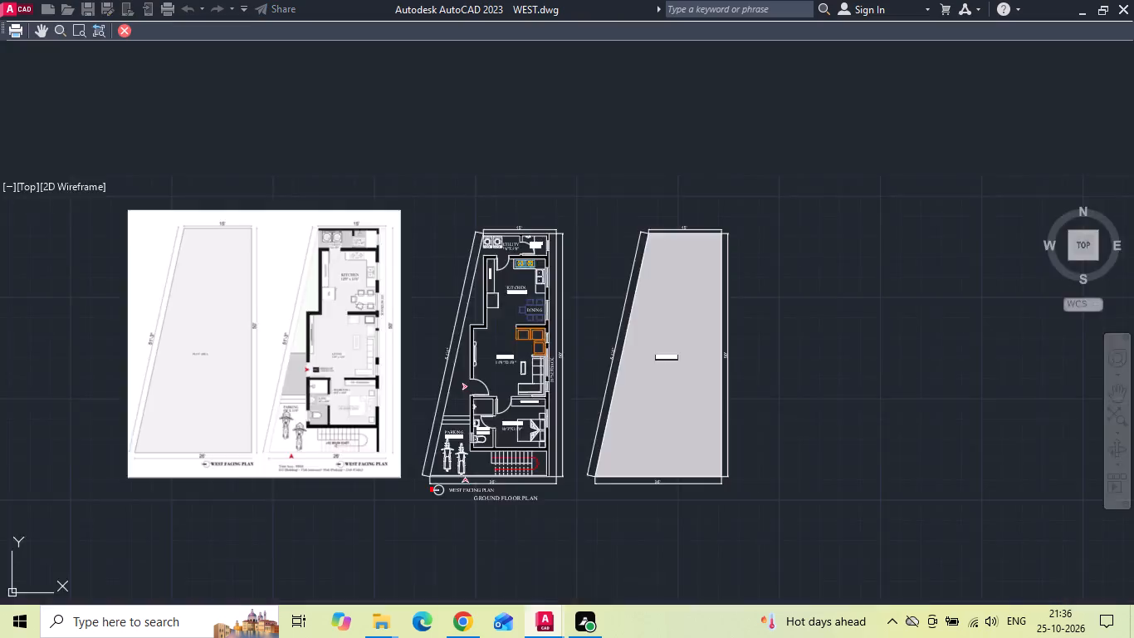
# Plot the sheet to a PDF named WEST PLAN in the Desktop folder INTERNSHIP/25102026, and close the opened PDF.
pyautogui.click(654, 508)
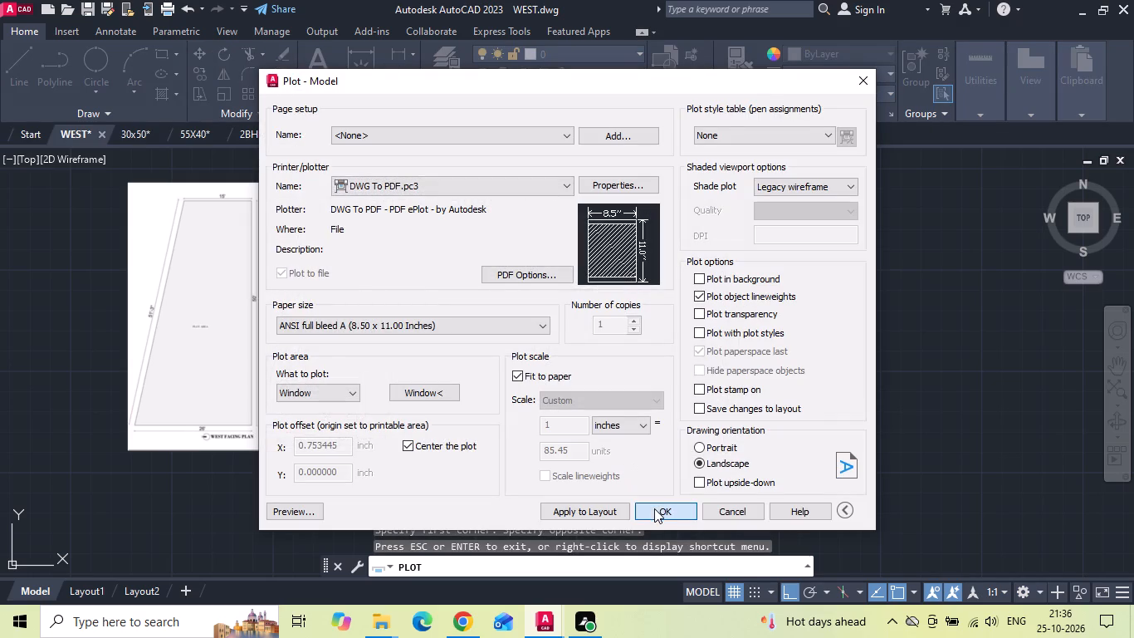
pyautogui.click(353, 270)
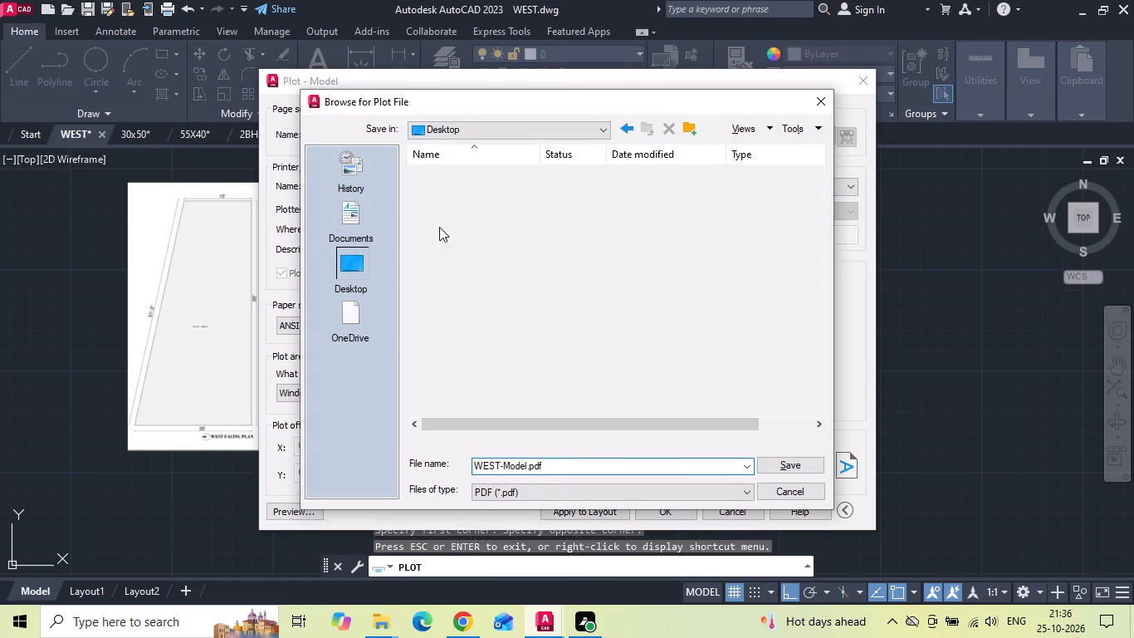
pyautogui.doubleClick(456, 267)
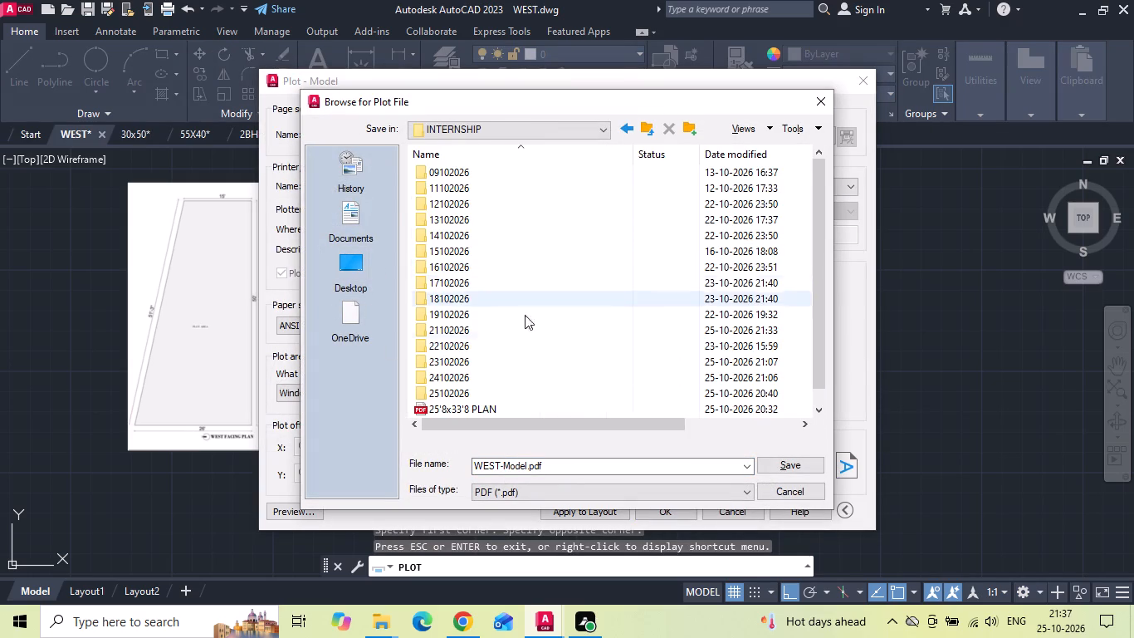
pyautogui.doubleClick(490, 395)
pyautogui.click(579, 465)
pyautogui.click(579, 465)
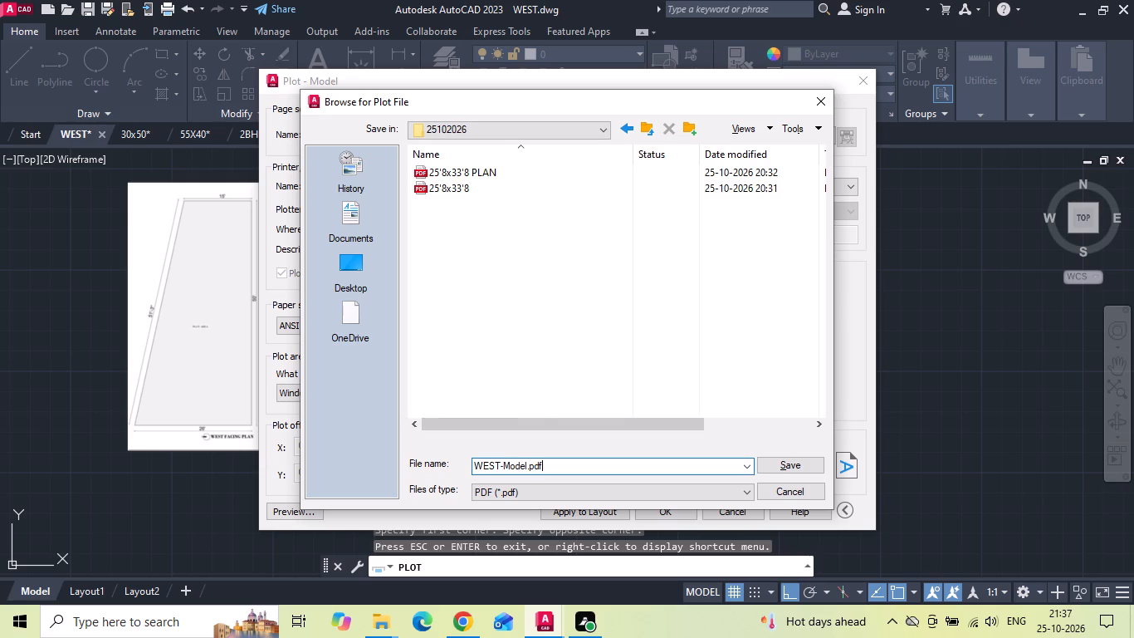
pyautogui.press('BackSpace')
pyautogui.press('BackSpace')
pyautogui.press('BackSpace')
pyautogui.press('BackSpace')
pyautogui.press('BackSpace')
pyautogui.press('BackSpace')
pyautogui.press('BackSpace')
pyautogui.press('BackSpace')
pyautogui.press('BackSpace')
pyautogui.press('BackSpace')
pyautogui.press('space')
pyautogui.write('PLAN')
pyautogui.press('Return')
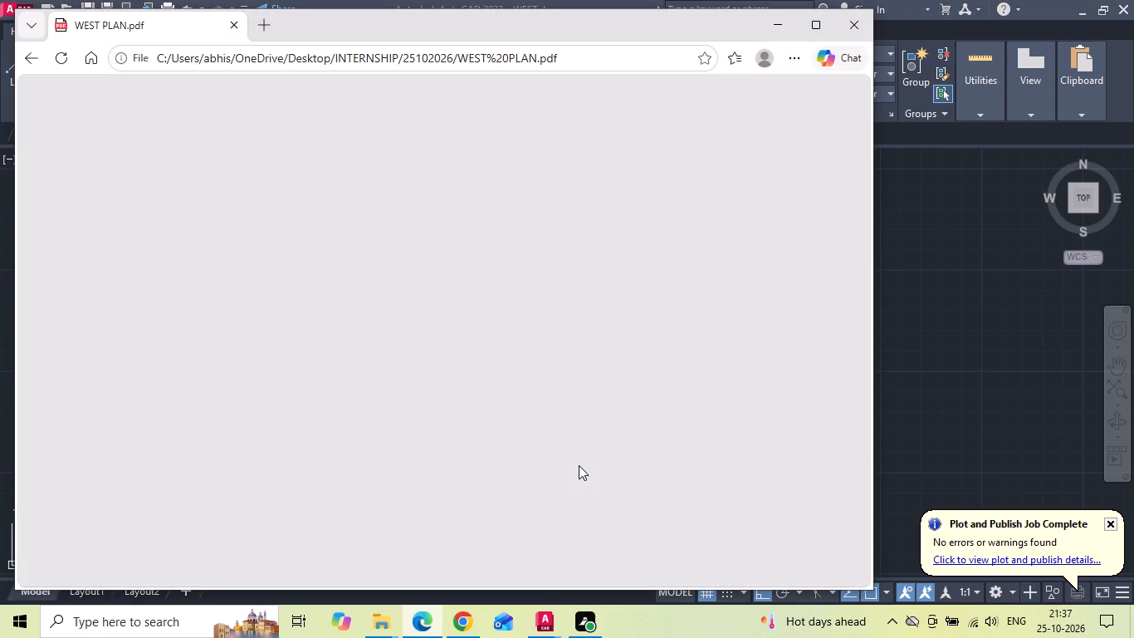
pyautogui.press('Escape')
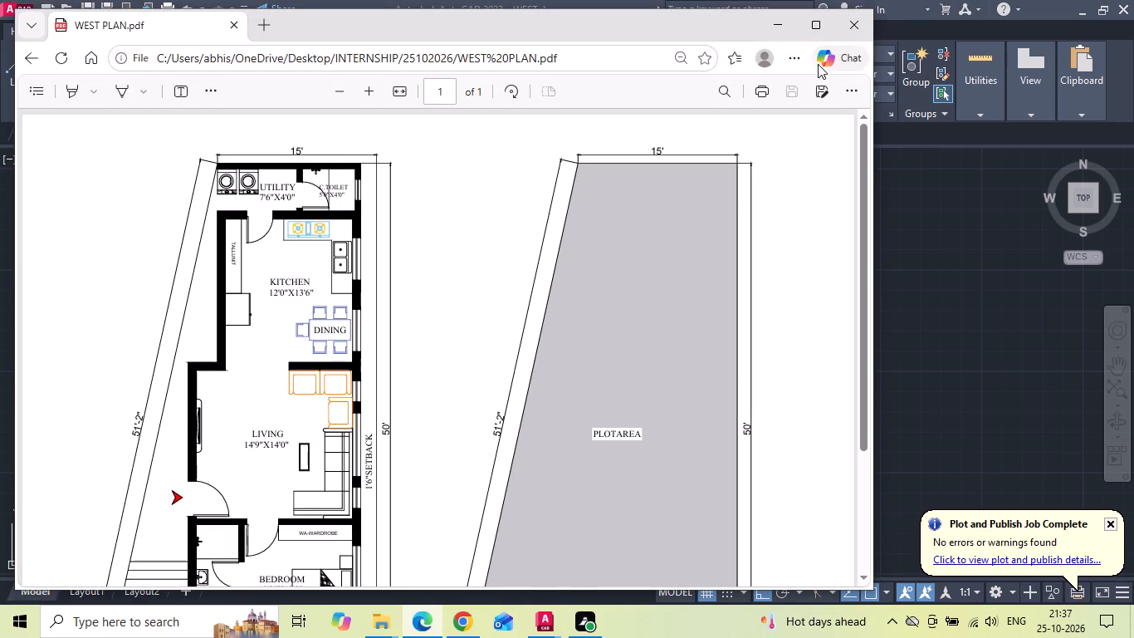
pyautogui.click(858, 24)
# Set up another single-sheet plot with the previous plot settings, windowed around only the ground floor plan and its title, and preview it.
pyautogui.write('PL')
pyautogui.write('OT')
pyautogui.press('space')
pyautogui.click(451, 347)
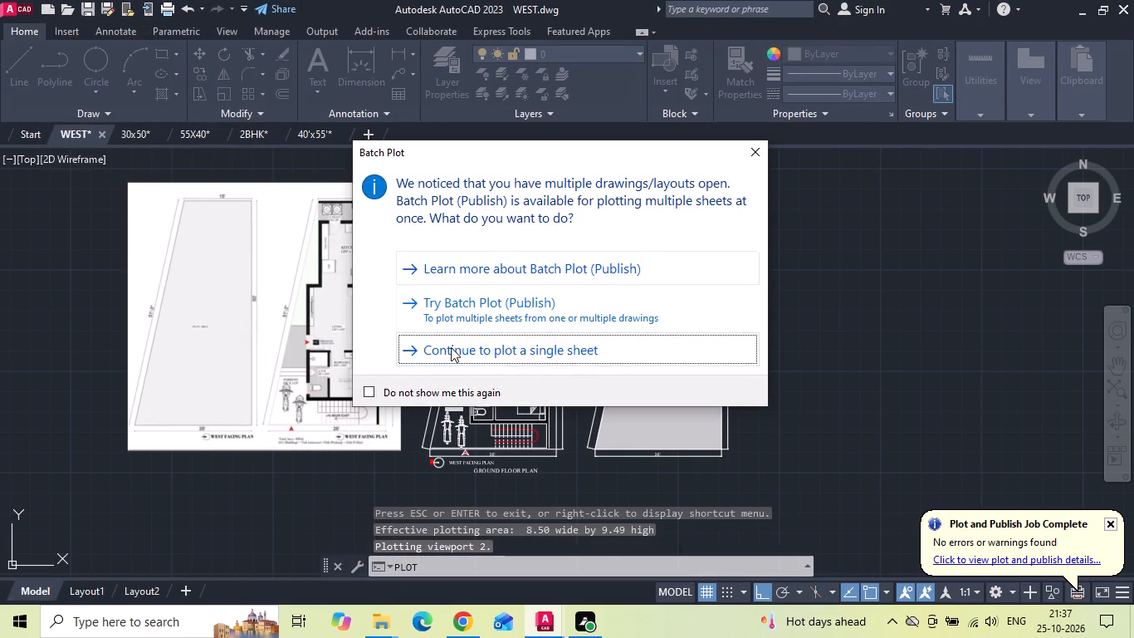
pyautogui.click(434, 130)
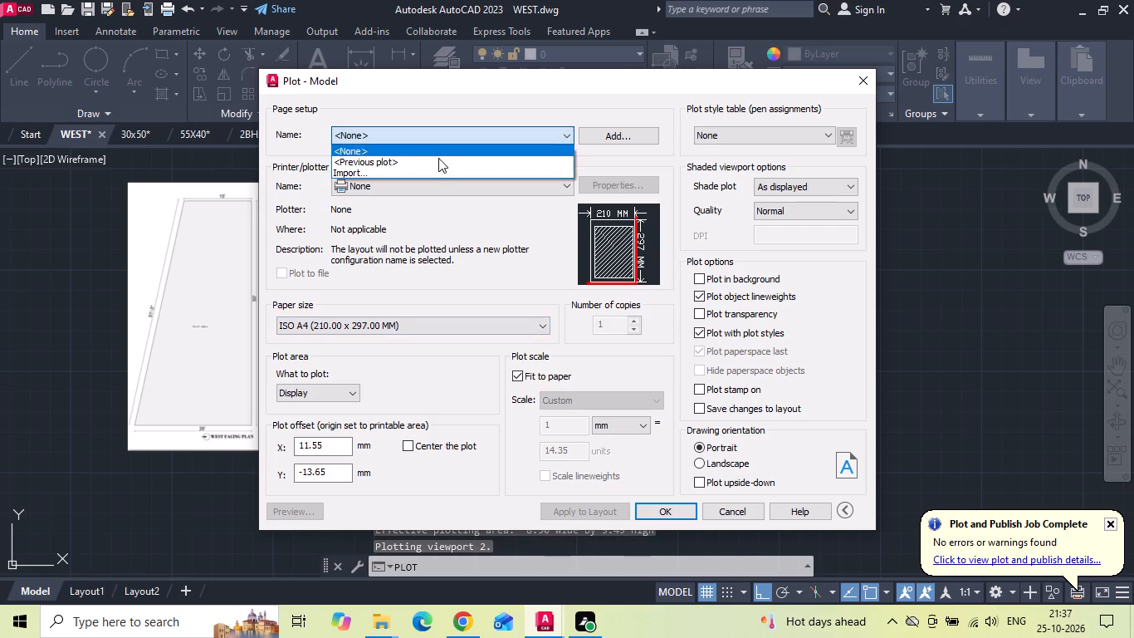
pyautogui.click(438, 159)
pyautogui.click(426, 400)
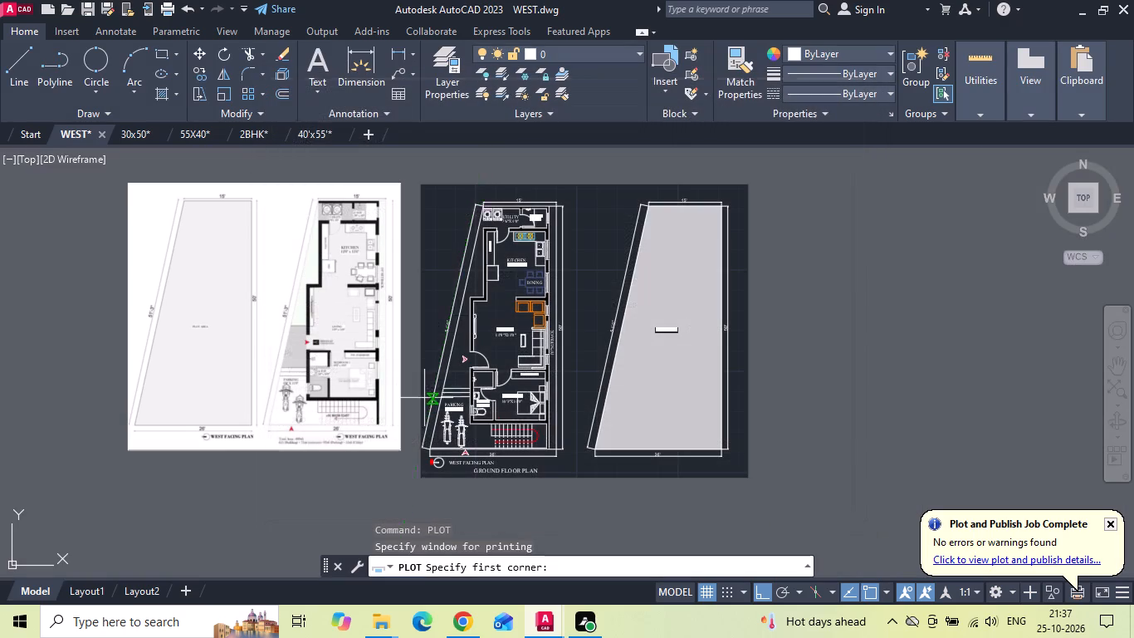
pyautogui.click(420, 185)
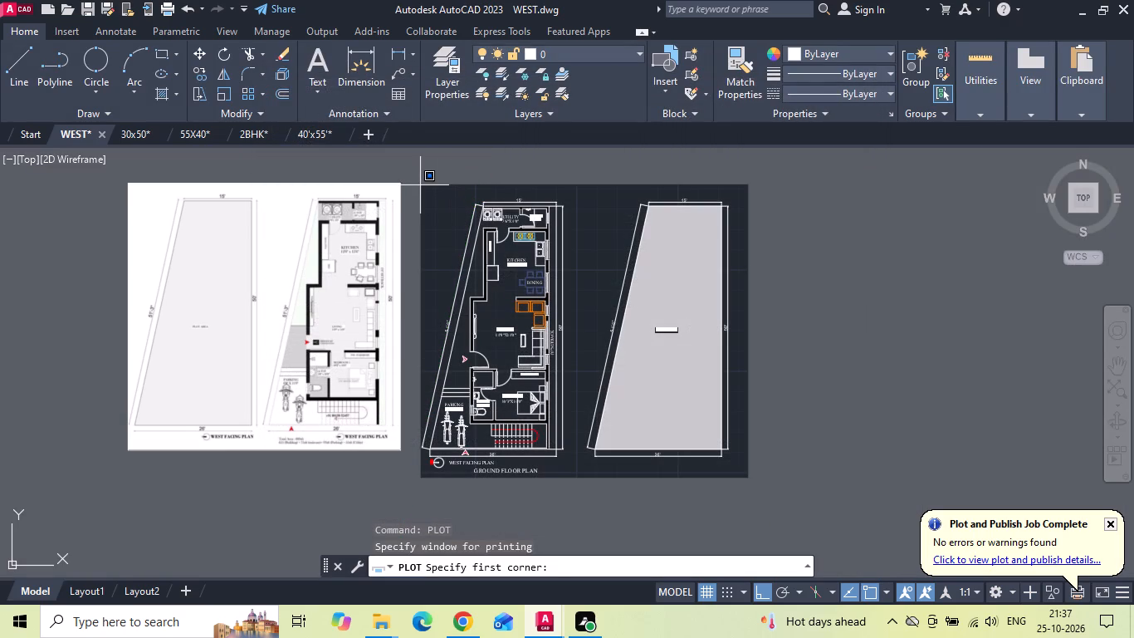
pyautogui.click(573, 479)
pyautogui.click(312, 512)
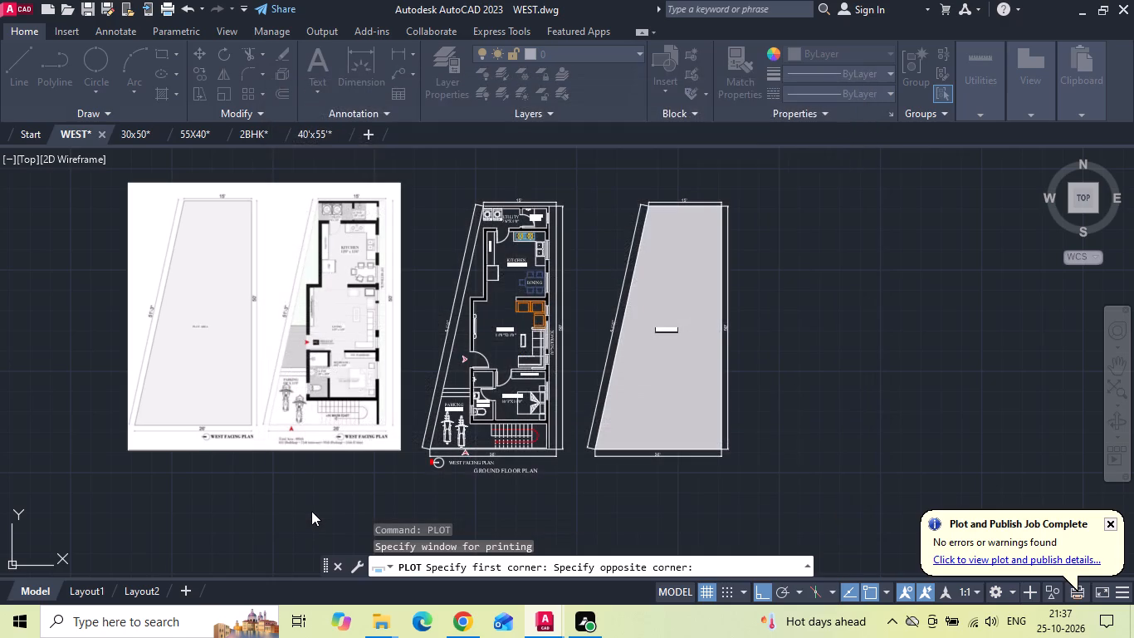
pyautogui.press('space')
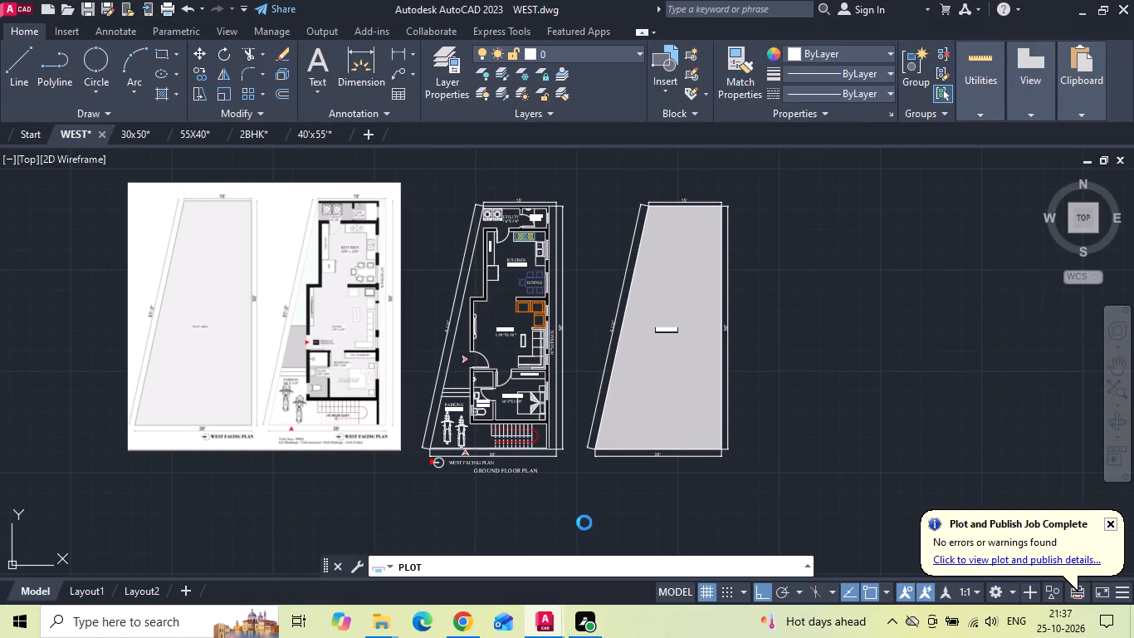
# Plot the ground floor plan to a PDF named WEST in the 25102026 folder, and close the opened PDF.
pyautogui.click(669, 515)
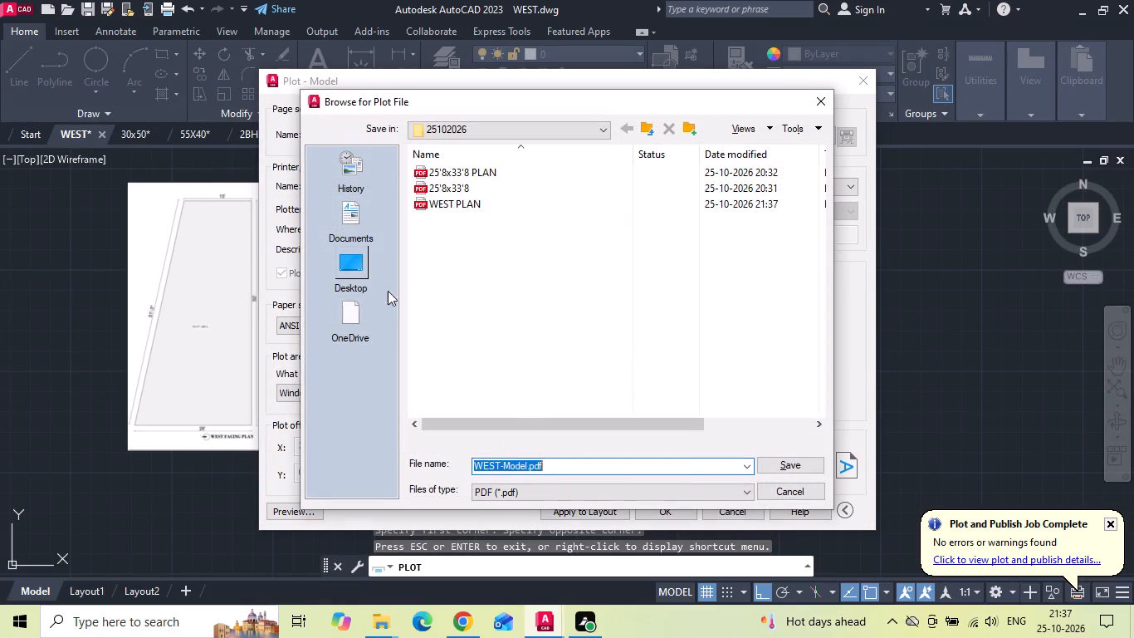
pyautogui.click(573, 469)
pyautogui.press('BackSpace')
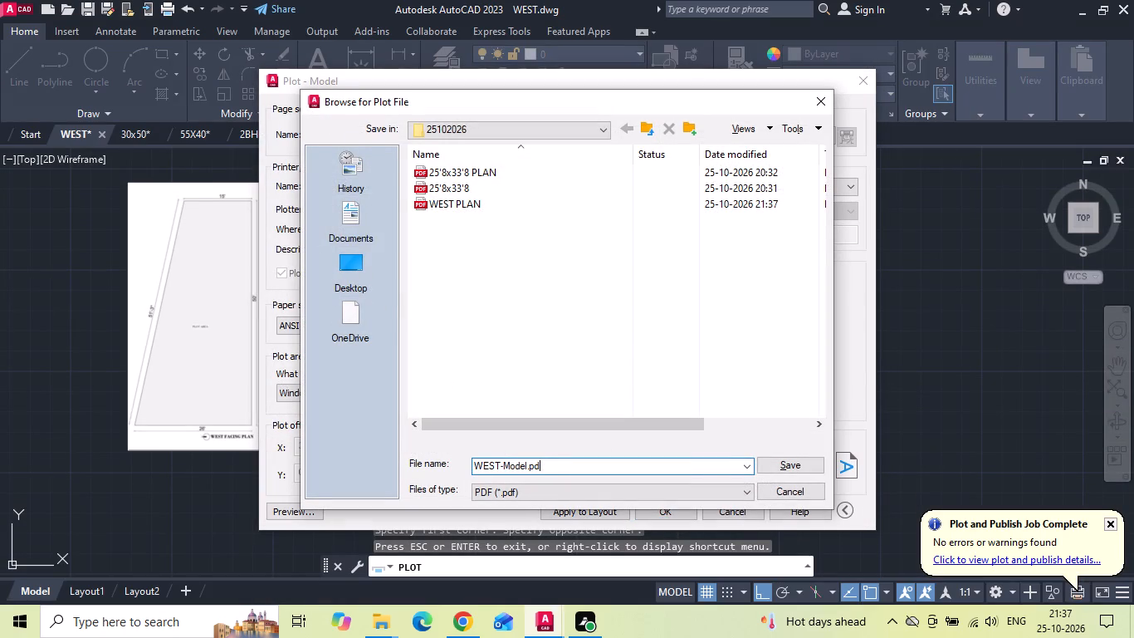
pyautogui.press('BackSpace')
pyautogui.press('BackSpace')
pyautogui.press('BackSpace')
pyautogui.press('BackSpace')
pyautogui.press('BackSpace')
pyautogui.press('BackSpace')
pyautogui.press('BackSpace')
pyautogui.press('BackSpace')
pyautogui.press('BackSpace')
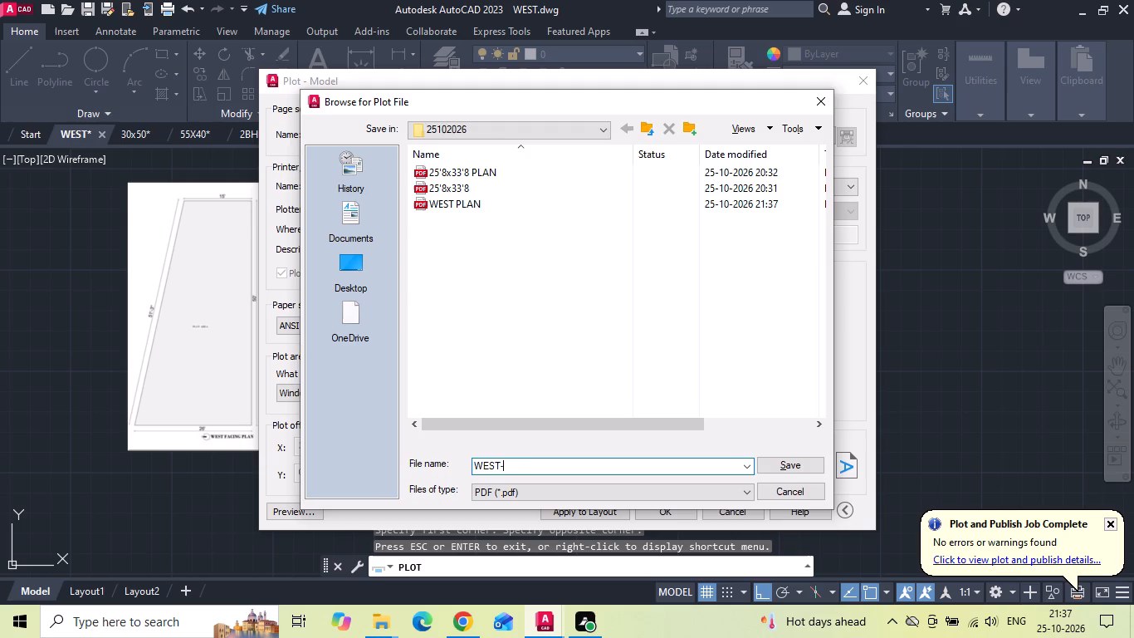
pyautogui.press('Return')
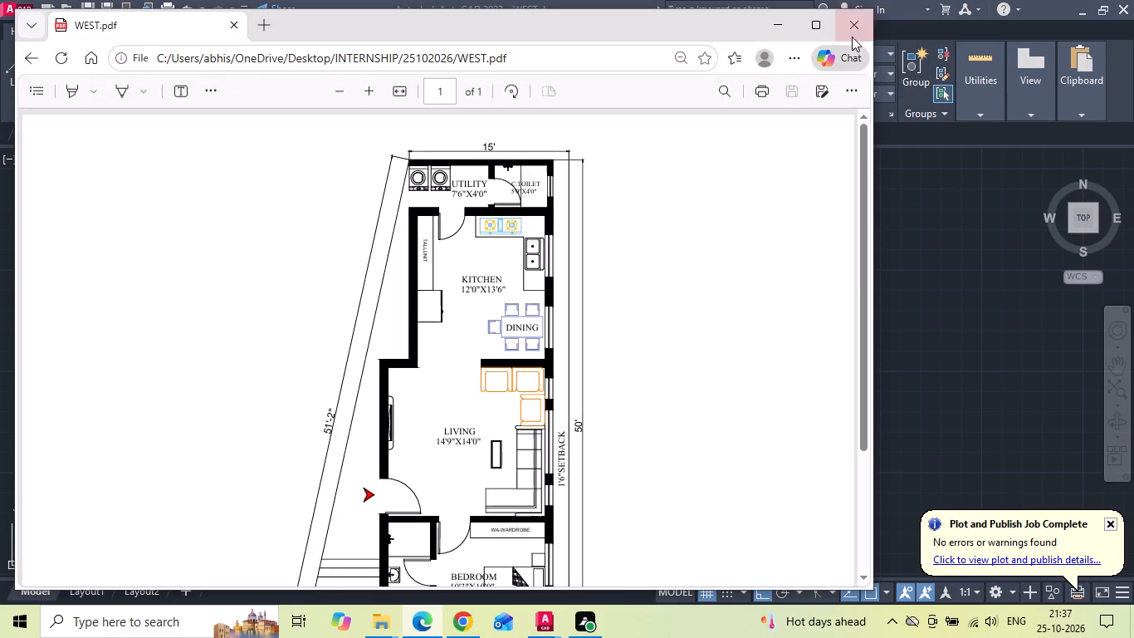
pyautogui.click(852, 34)
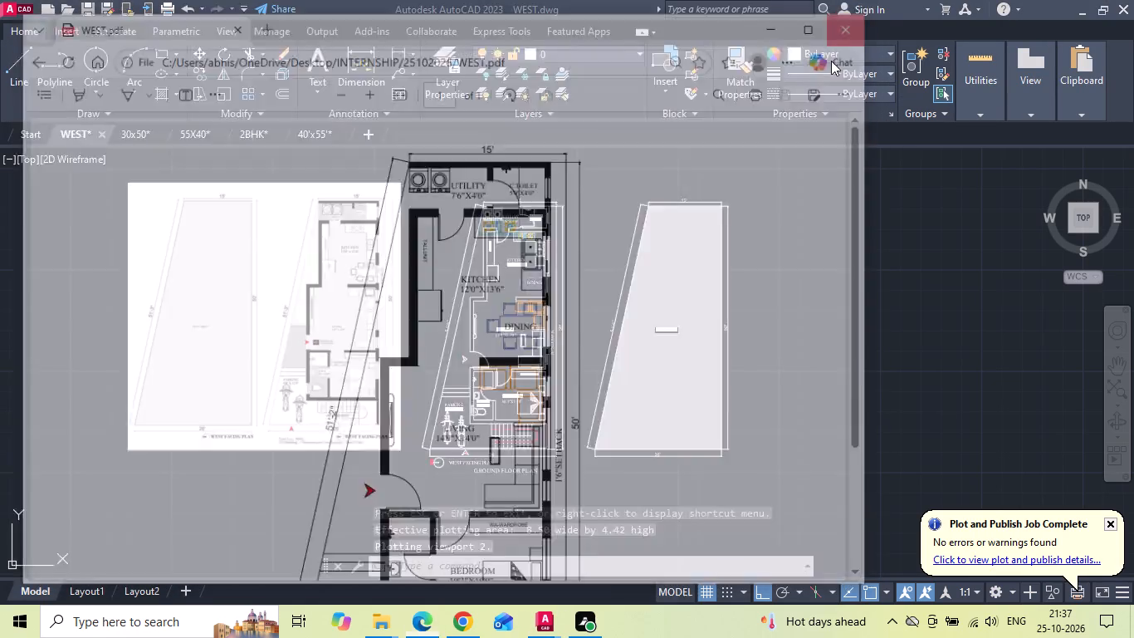